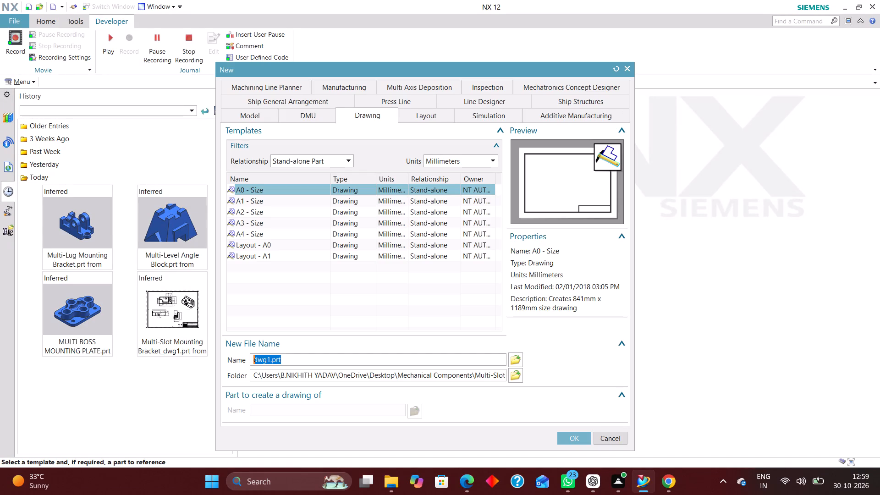
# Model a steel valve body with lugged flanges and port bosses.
# Create a new millimetre Model part named model1.prt in the Mechanical Components\Valve Body folder.
pyautogui.click(239, 115)
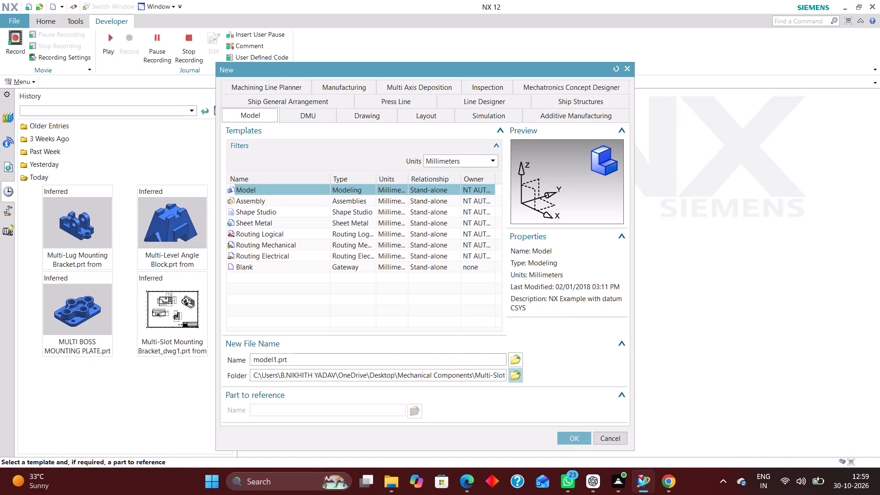
pyautogui.click(517, 375)
pyautogui.click(454, 170)
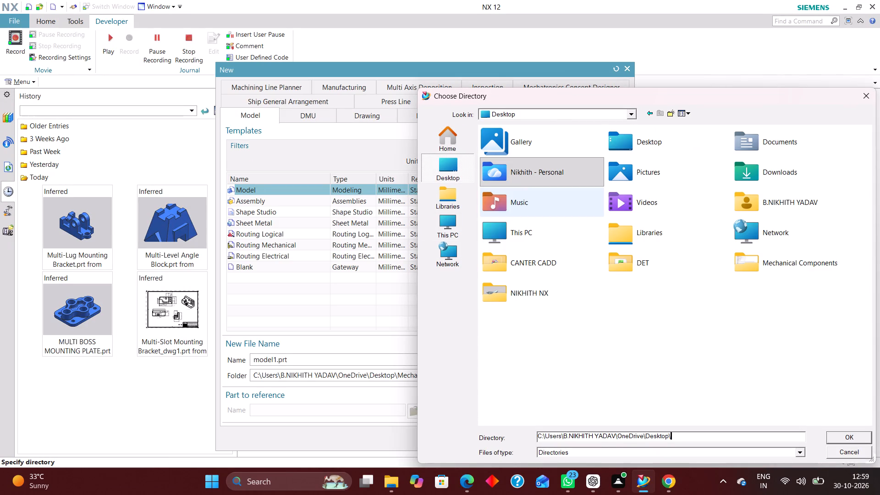
pyautogui.doubleClick(749, 255)
pyautogui.scroll(-7, 592, 242)
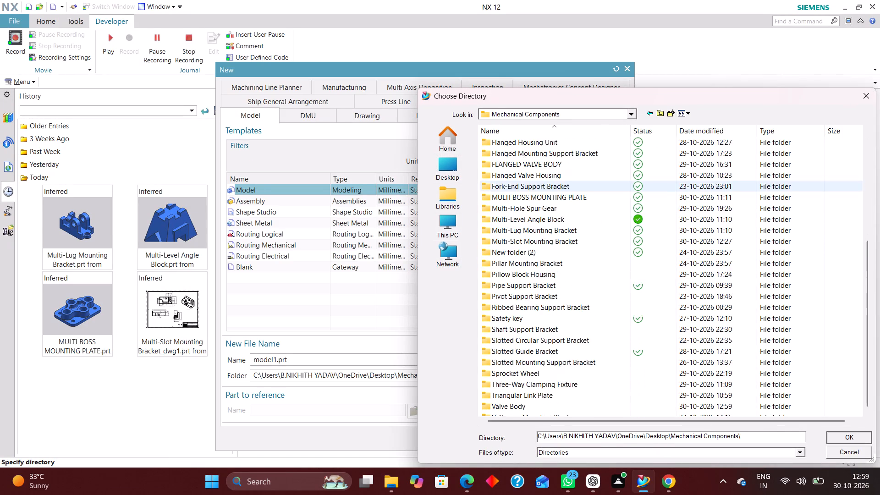
pyautogui.scroll(-4, 530, 390)
pyautogui.doubleClick(534, 396)
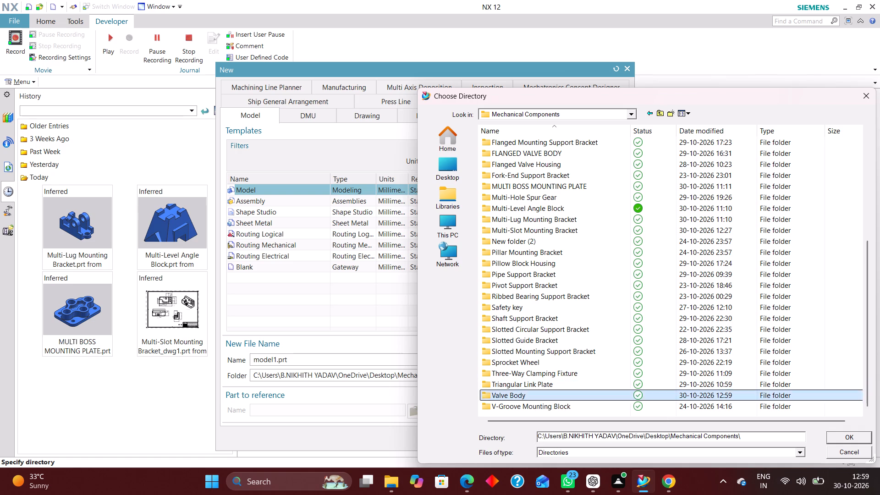
pyautogui.click(846, 434)
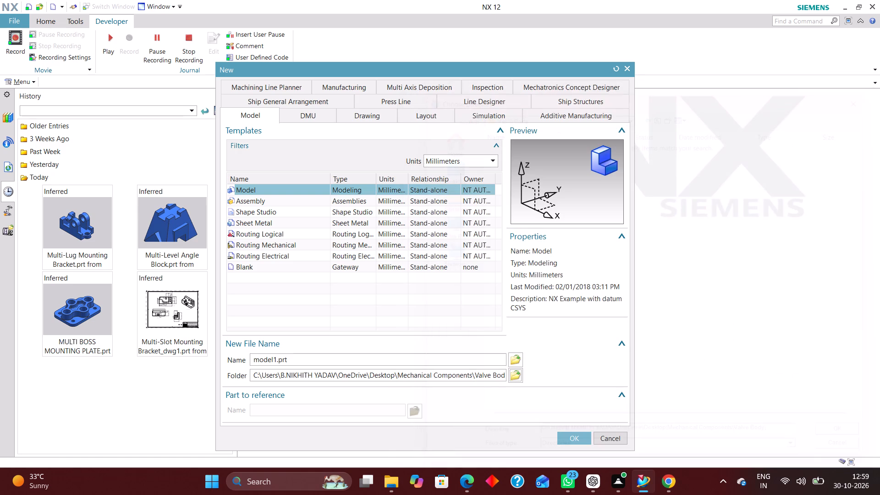
pyautogui.click(568, 436)
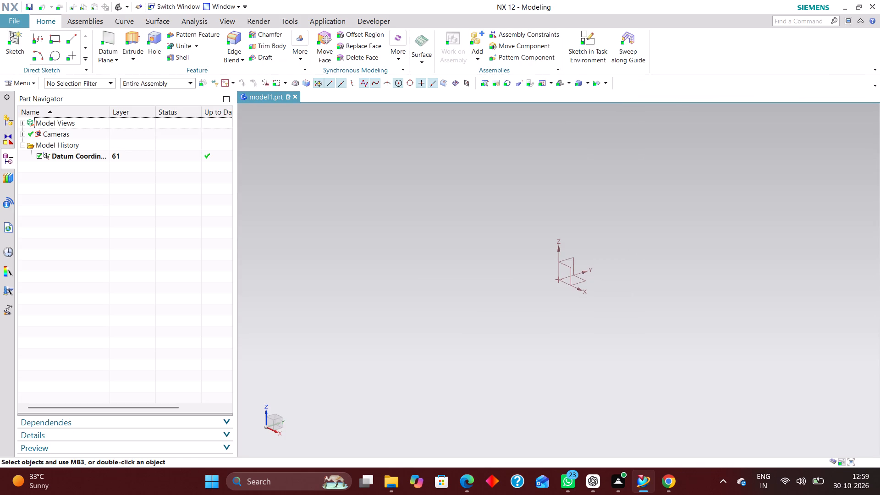
# Check the session settings in the Sketch Preferences and accept them.
pyautogui.click(34, 82)
pyautogui.click(46, 198)
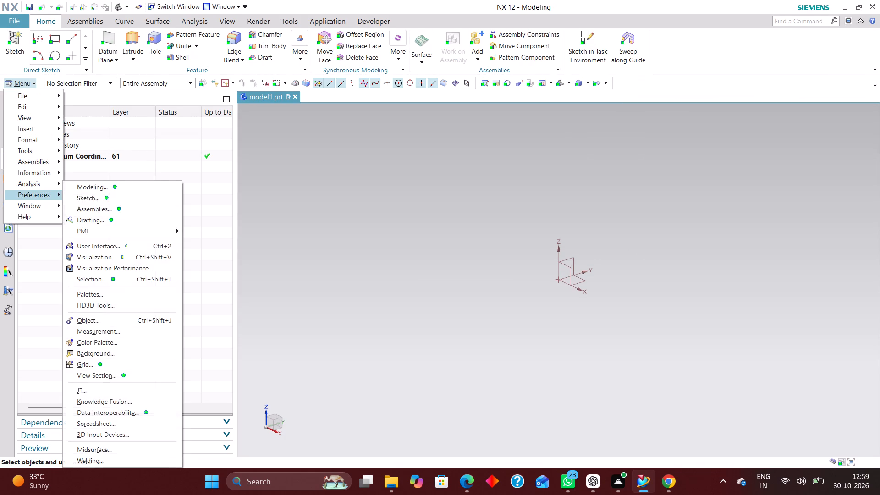
pyautogui.click(126, 199)
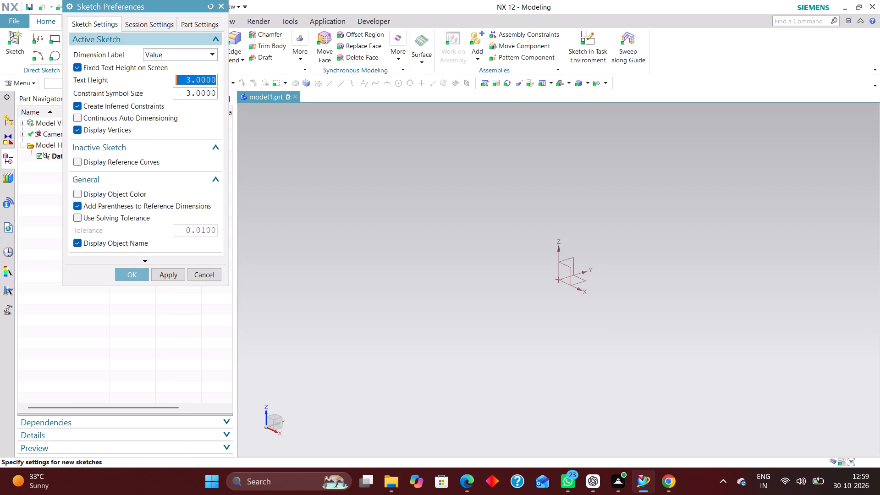
pyautogui.click(155, 24)
pyautogui.click(146, 271)
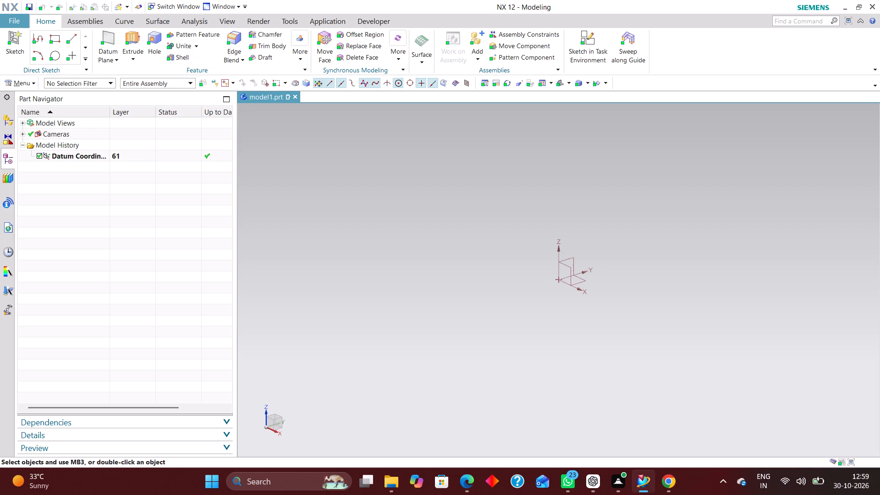
# Switch to Microsoft Edge to examine the dimensioned valve body reference drawing, and return to NX.
pyautogui.click(464, 485)
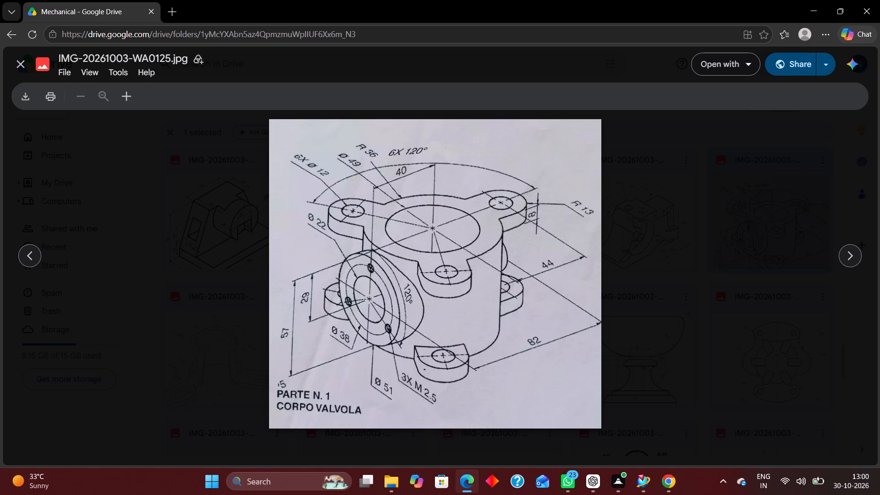
pyautogui.click(865, 10)
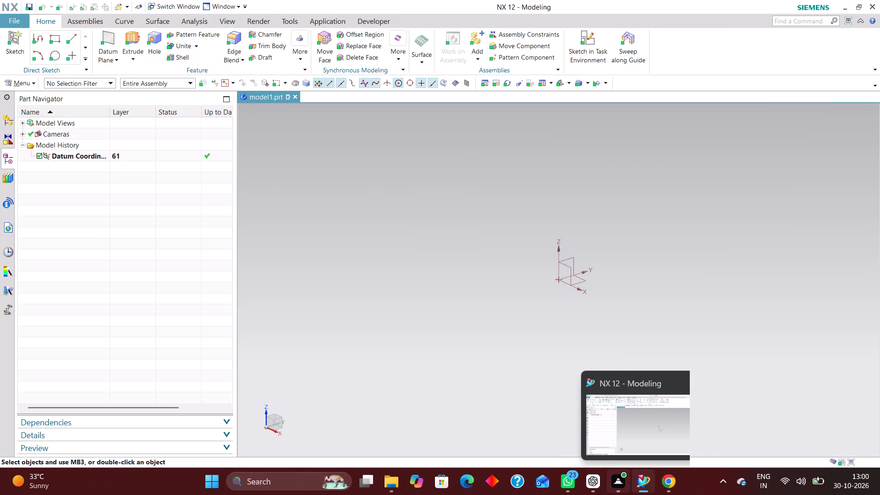
# Sketch a circle of diameter 36*2 mm centred on the origin of the XY plane and finish the sketch.
pyautogui.click(585, 36)
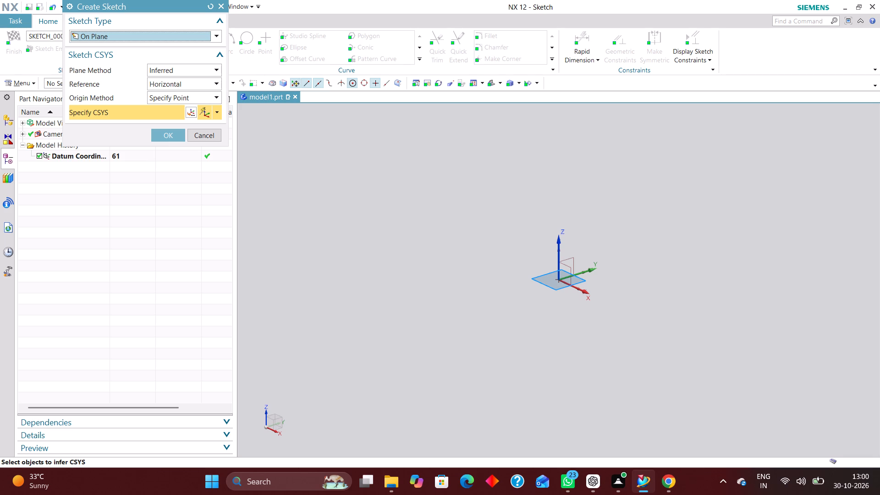
pyautogui.click(579, 283)
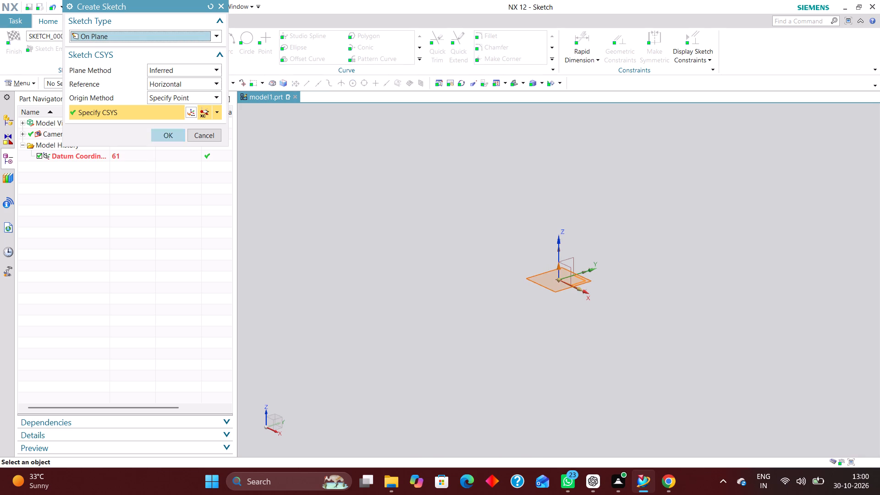
pyautogui.click(160, 135)
pyautogui.click(246, 35)
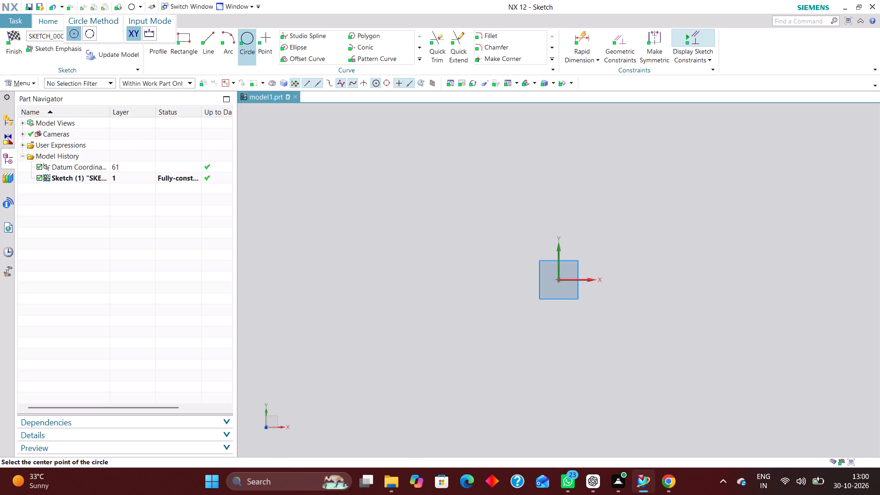
pyautogui.click(559, 279)
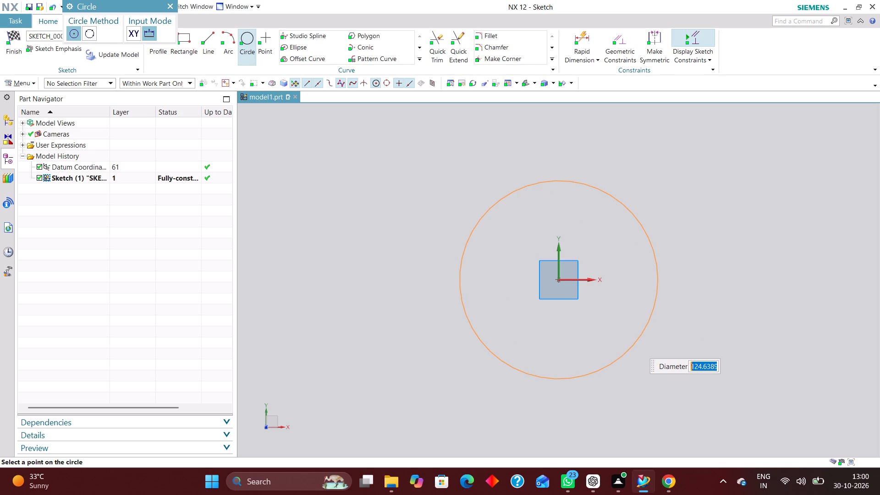
pyautogui.write('36')
pyautogui.write('*2')
pyautogui.press('BackSpace')
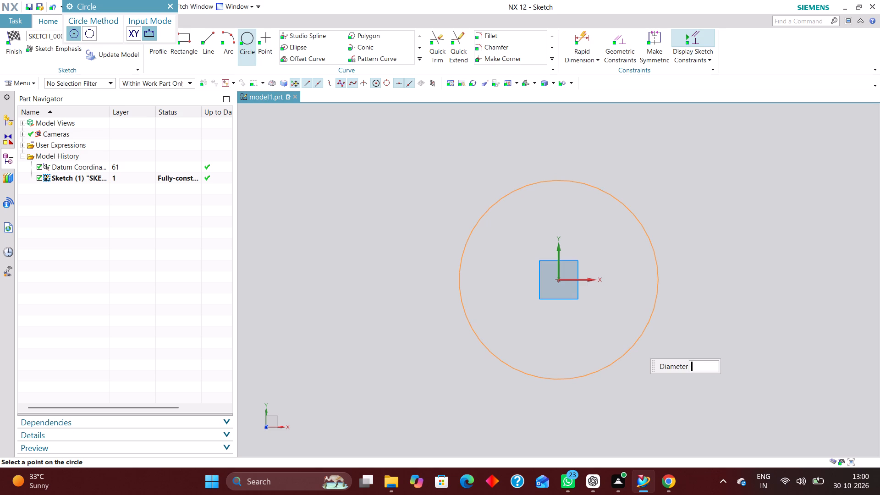
pyautogui.write('36*')
pyautogui.press('2')
pyautogui.press('Return')
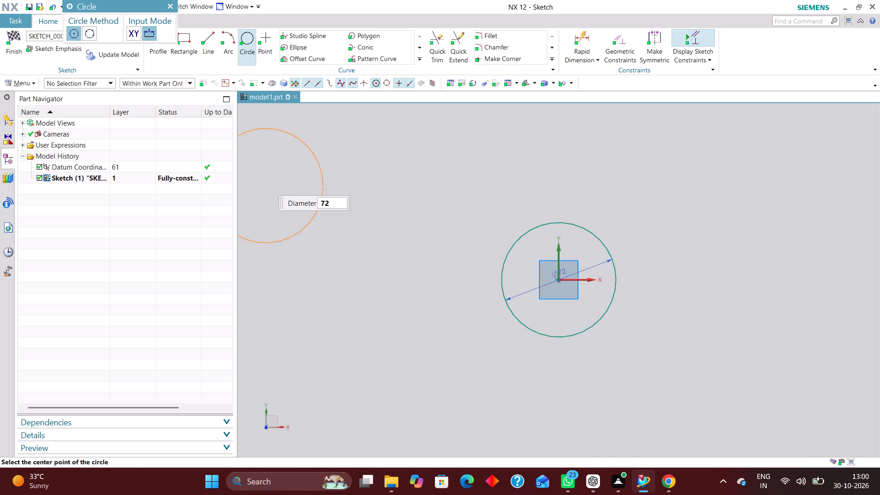
pyautogui.click(172, 4)
pyautogui.click(15, 33)
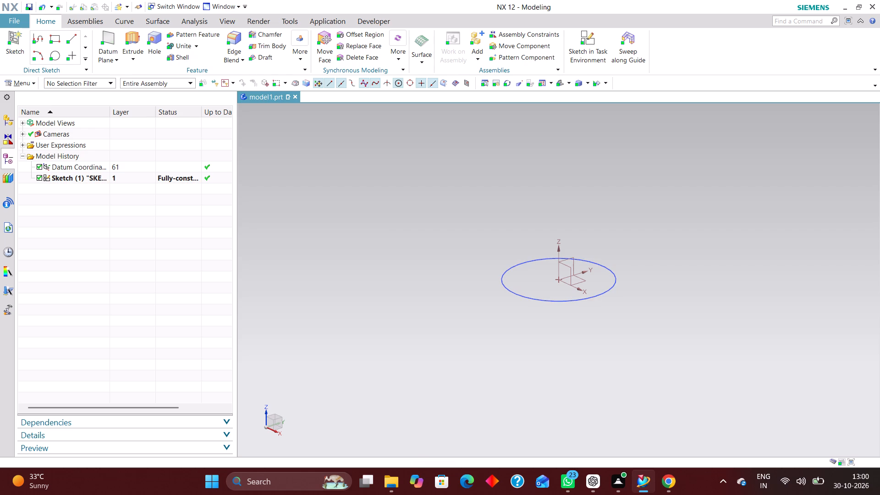
# Extrude the circle along Z from a start distance of 0 to an end distance of 57 mm, with no Boolean.
pyautogui.click(132, 35)
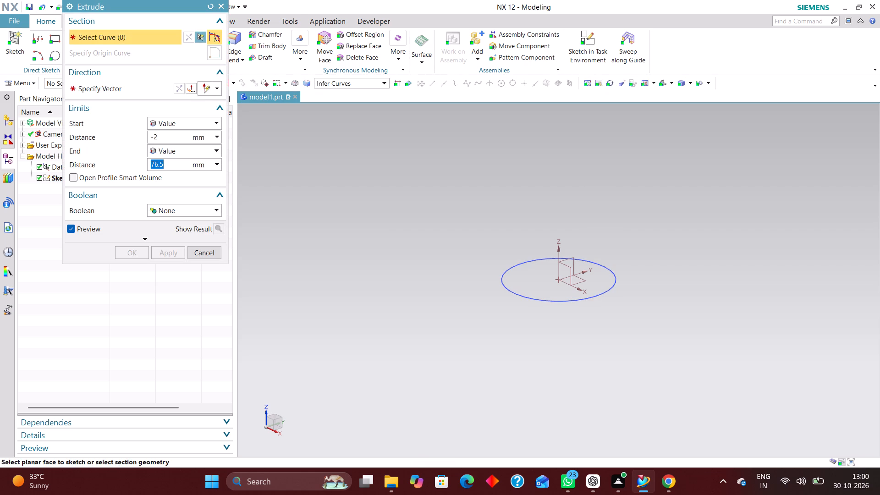
pyautogui.click(505, 286)
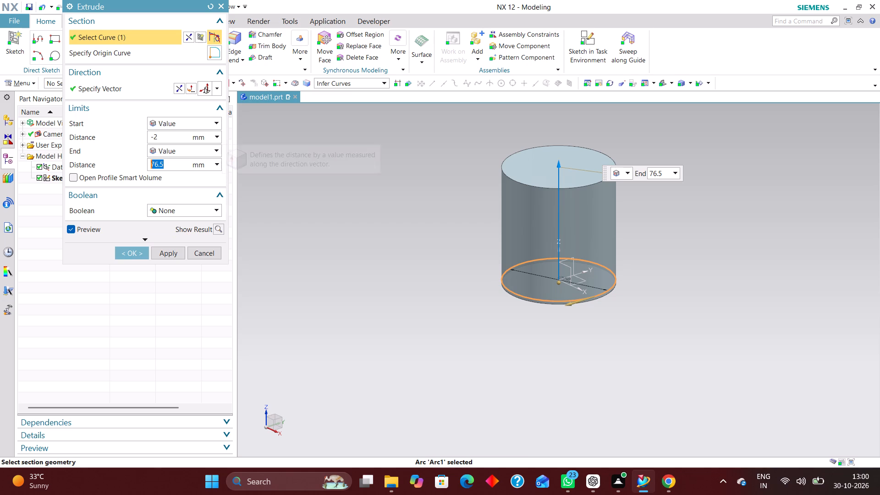
pyautogui.moveTo(165, 137); pyautogui.dragTo(128, 149)
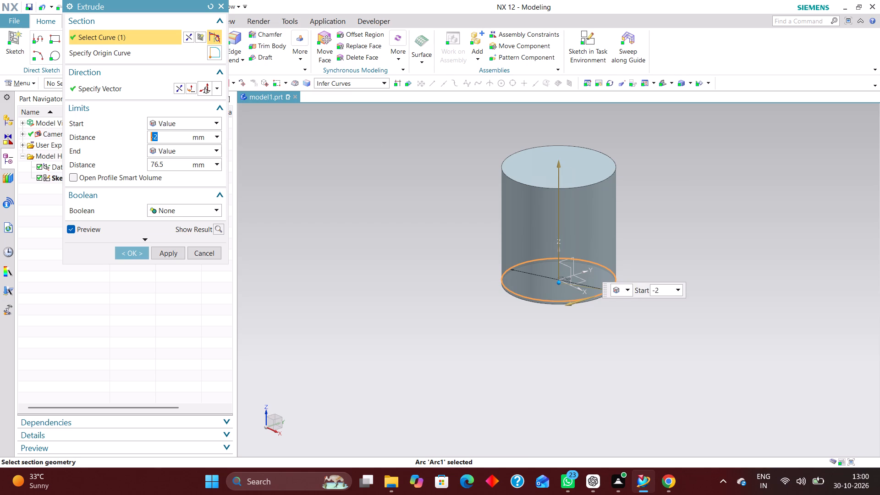
pyautogui.press('0')
pyautogui.press('Return')
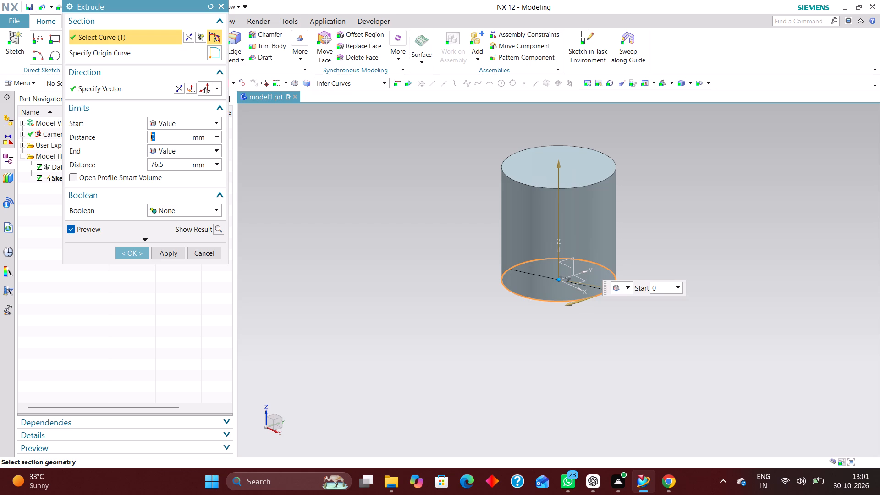
pyautogui.write('57')
pyautogui.press('Return')
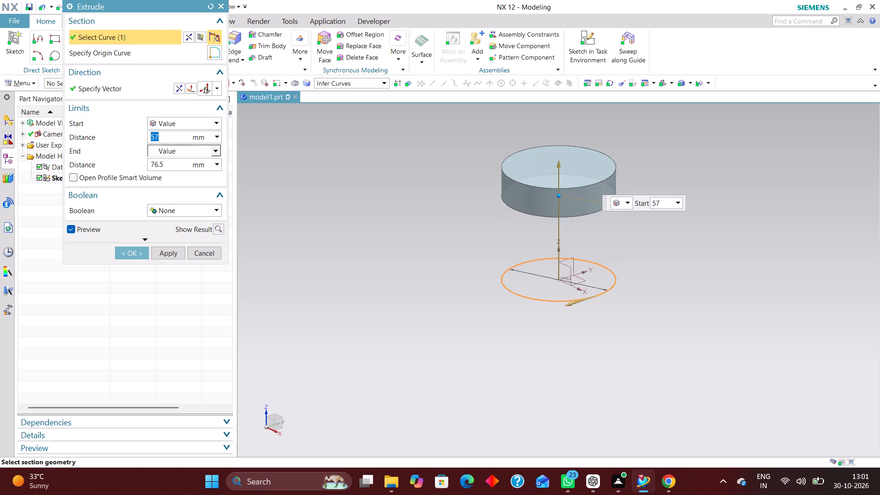
pyautogui.moveTo(165, 165); pyautogui.dragTo(140, 165)
pyautogui.write('57')
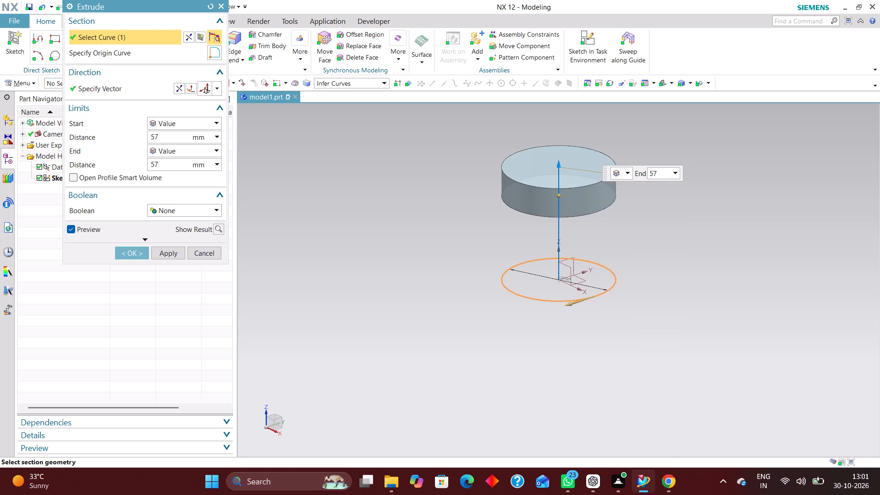
pyautogui.press('Return')
pyautogui.moveTo(165, 135); pyautogui.dragTo(132, 137)
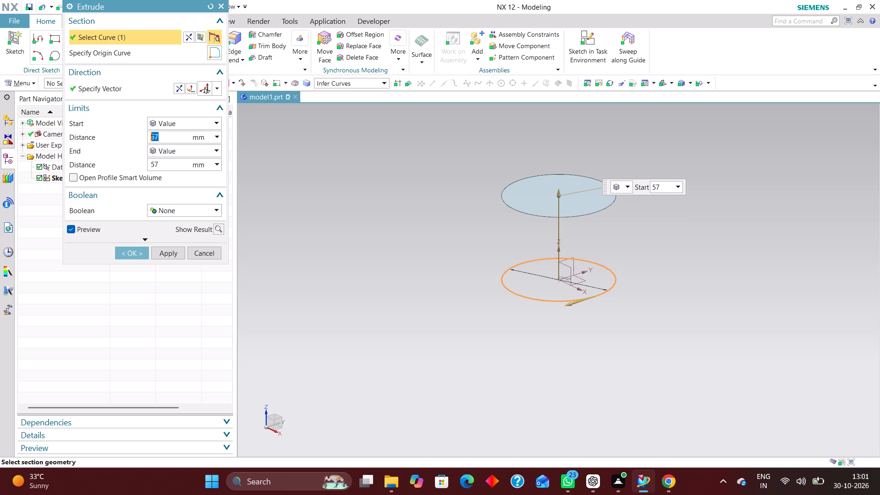
pyautogui.moveTo(132, 137); pyautogui.dragTo(121, 140)
pyautogui.press('0')
pyautogui.press('Return')
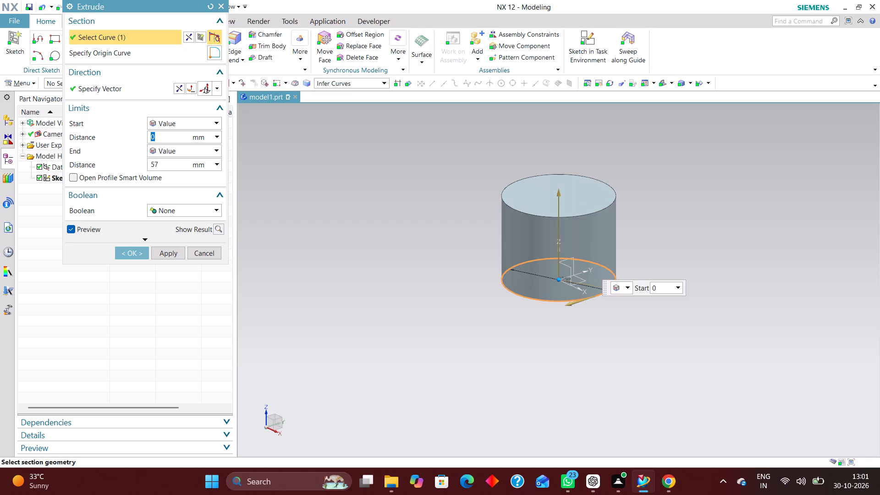
pyautogui.click(131, 251)
# Hide the circle sketch at the base of the cylinder.
pyautogui.moveTo(500, 286); pyautogui.dragTo(503, 390, button='right')
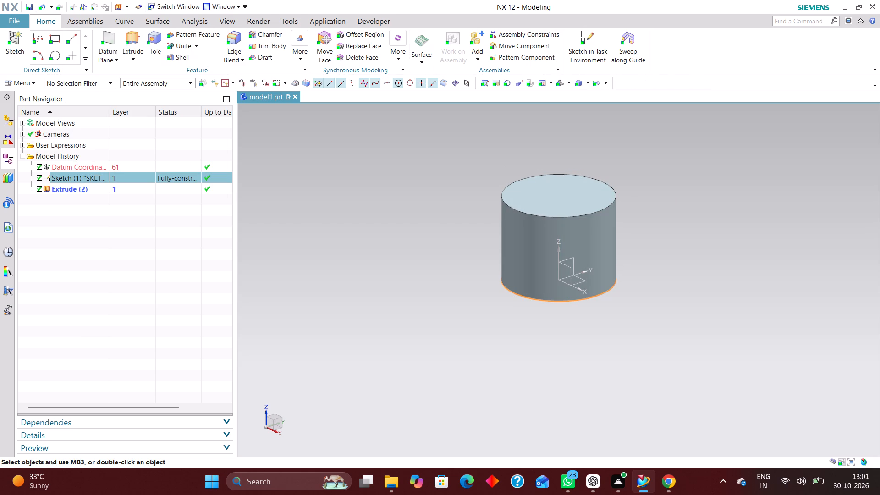
# Start a new sketch on the XY plane and draw two vertical lines about 25 mm long across the cylinder's +Y edge, either side of the Y axis.
pyautogui.click(593, 41)
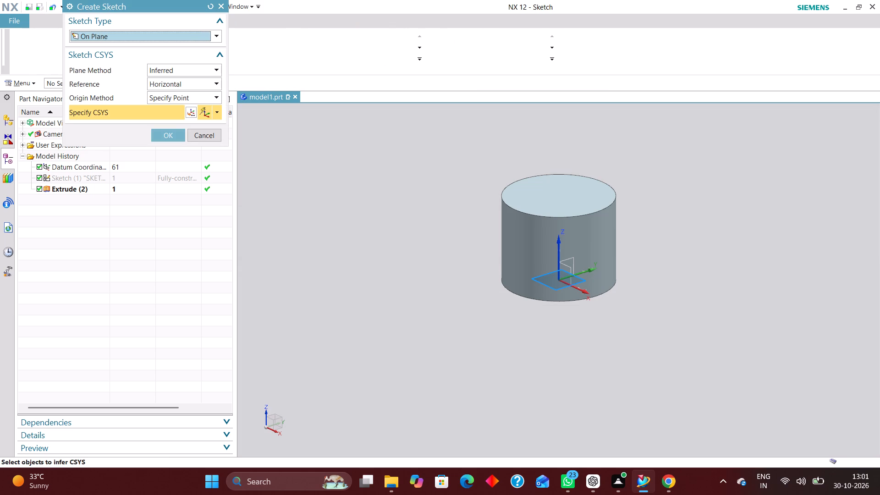
pyautogui.click(580, 283)
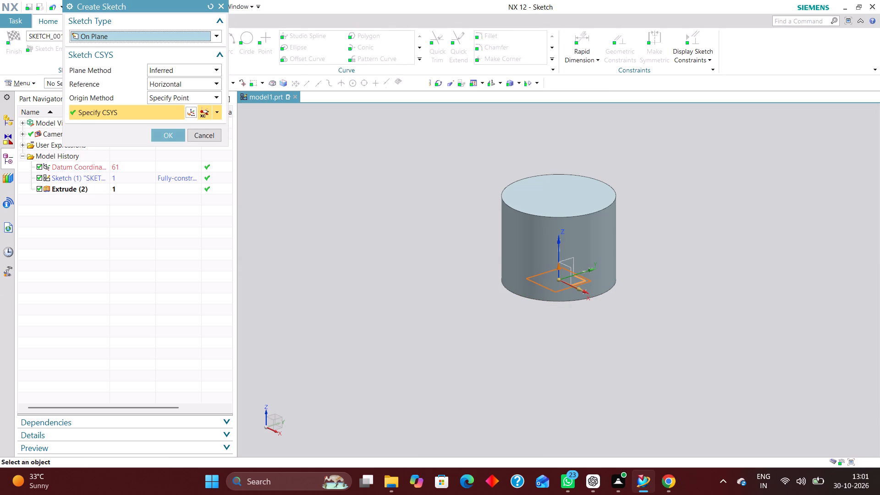
pyautogui.click(172, 132)
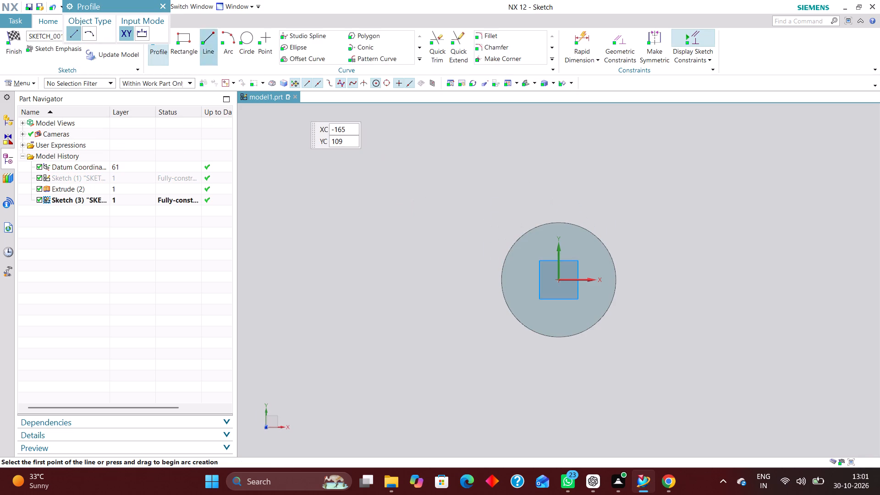
pyautogui.click(207, 30)
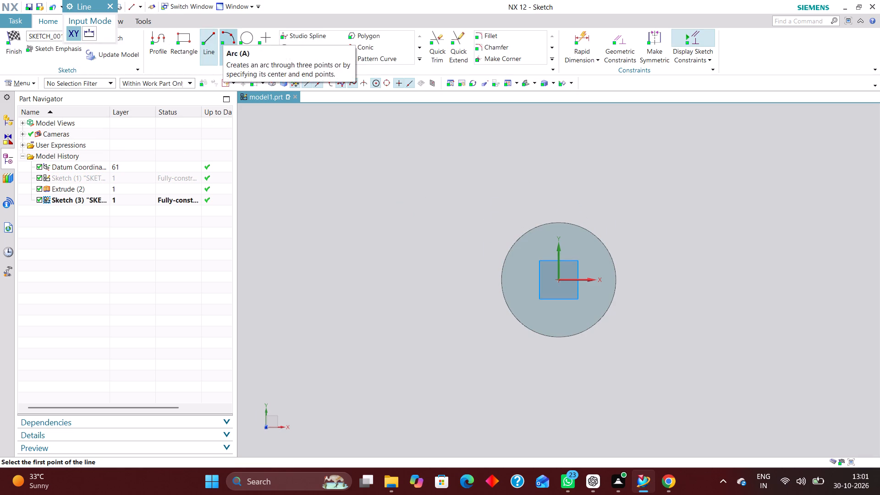
pyautogui.click(538, 207)
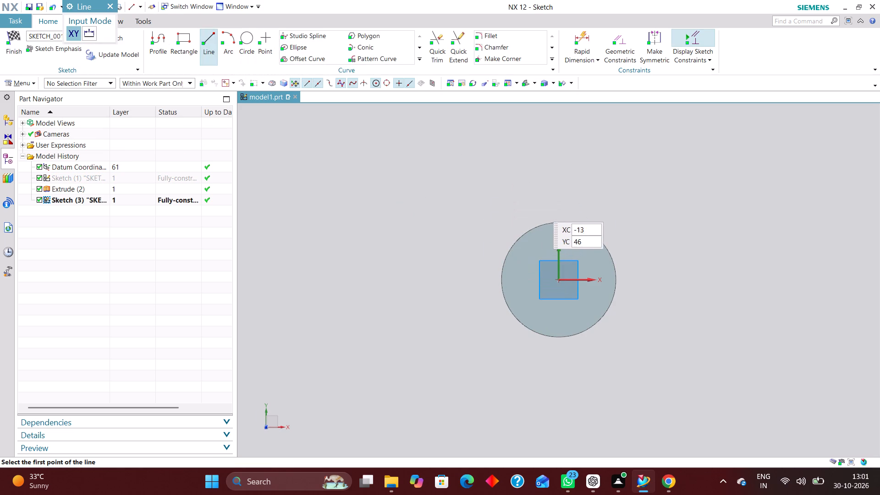
pyautogui.click(537, 247)
pyautogui.click(580, 209)
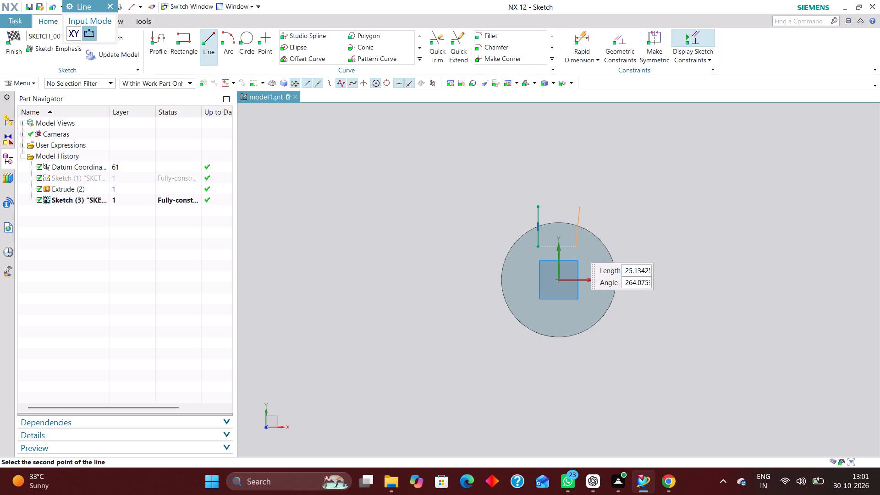
pyautogui.click(579, 250)
# Draw an arc of about 13 mm radius joining the outer ends of the two vertical lines, bulging toward +Y.
pyautogui.click(232, 36)
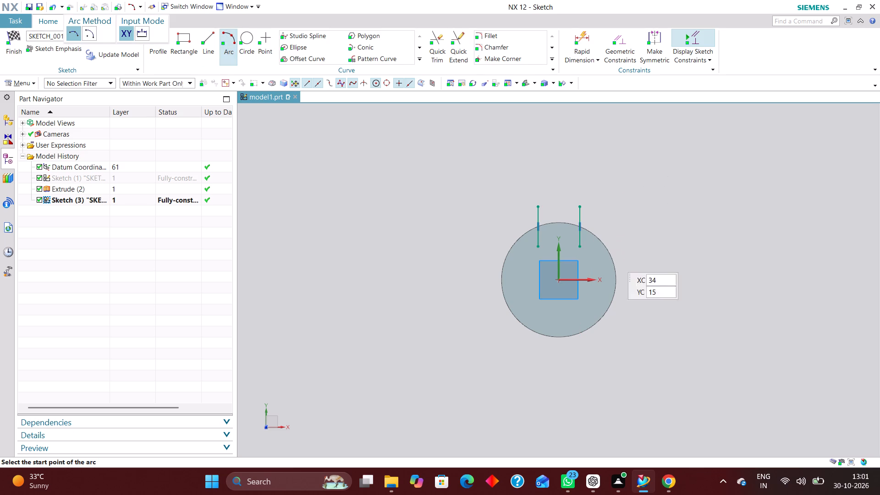
pyautogui.click(539, 207)
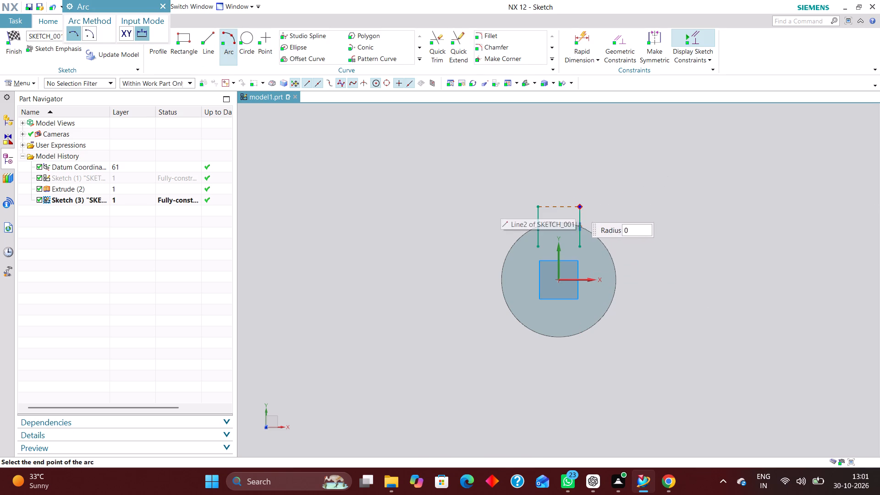
pyautogui.click(577, 207)
pyautogui.click(562, 193)
# Constrain the arc's centre point onto the Y axis with a Point on Curve constraint.
pyautogui.click(631, 39)
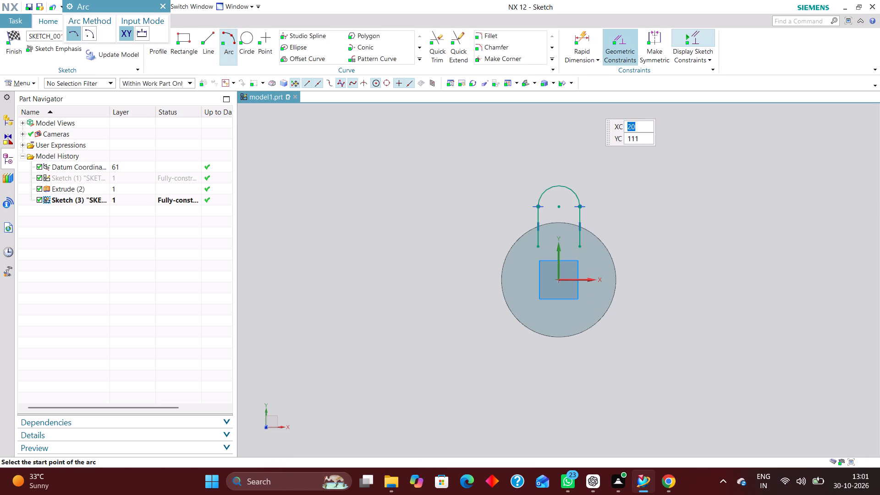
pyautogui.click(97, 41)
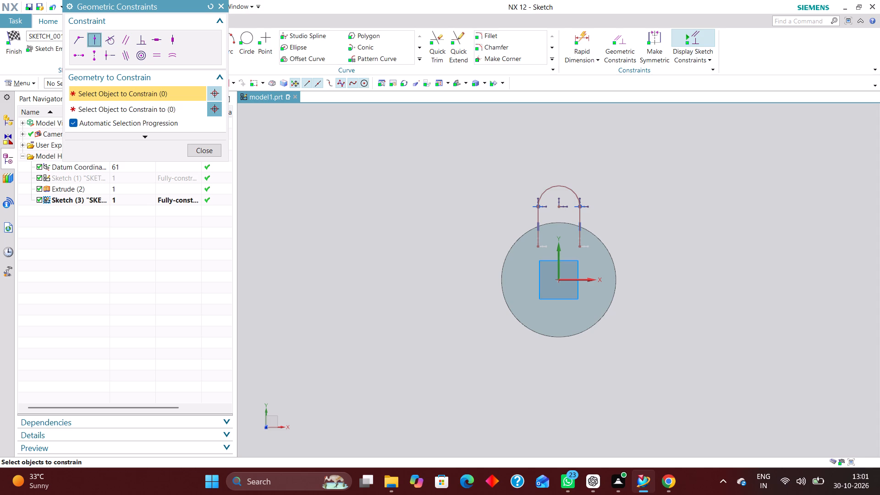
pyautogui.click(558, 205)
pyautogui.click(561, 252)
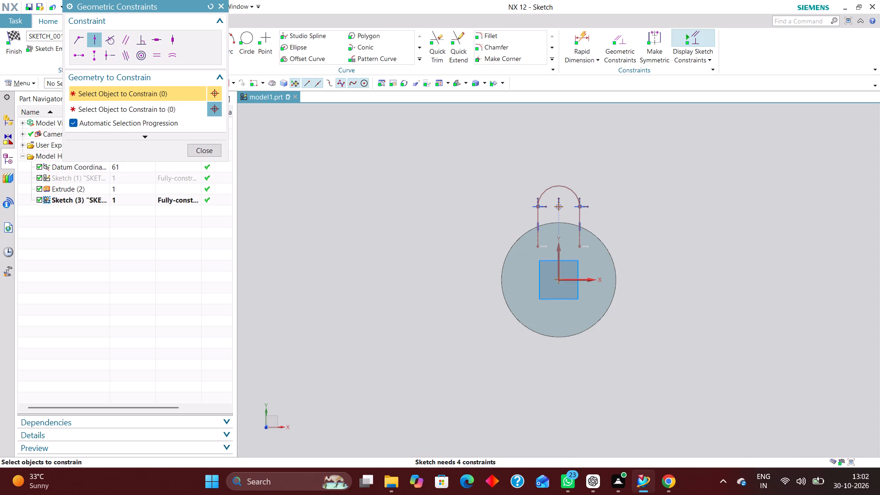
# Reposition the Geometric Constraints dialog below the ribbon so that the sketch tools are uncovered.
pyautogui.scroll(4, 557, 201)
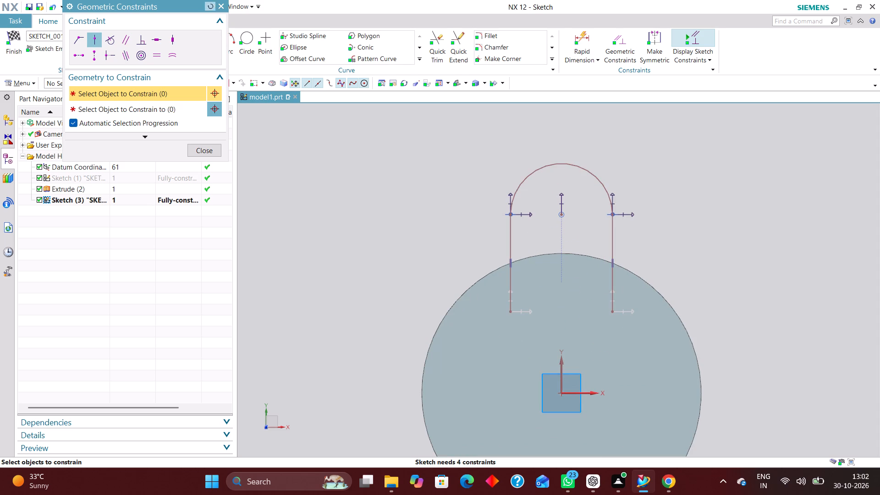
pyautogui.moveTo(187, 1); pyautogui.dragTo(195, 7)
pyautogui.moveTo(163, 15); pyautogui.dragTo(170, 5)
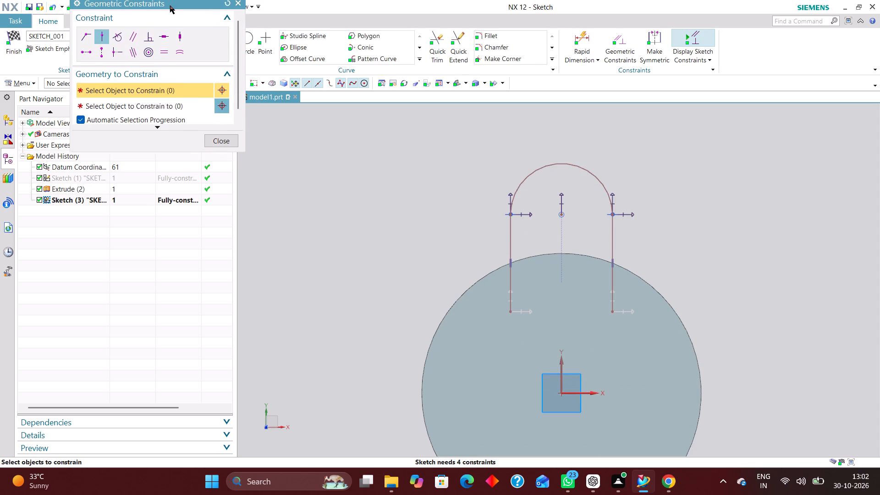
pyautogui.moveTo(170, 5); pyautogui.dragTo(167, 18)
pyautogui.click(152, 139)
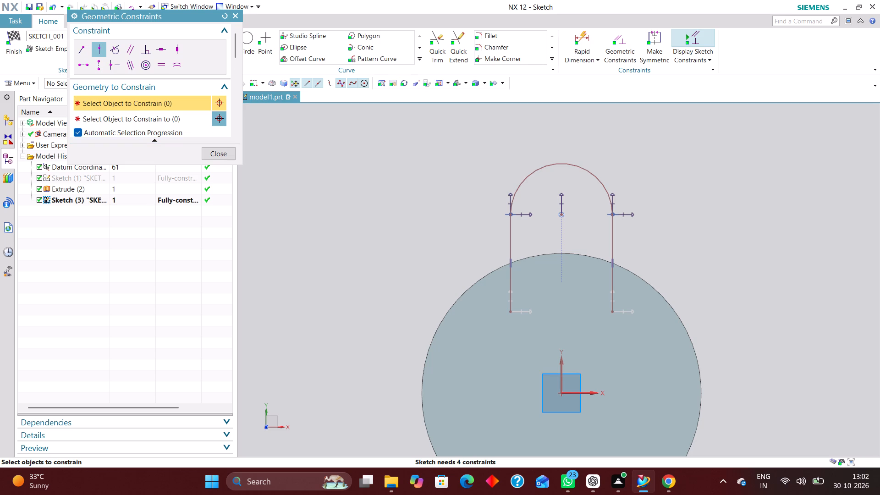
pyautogui.moveTo(159, 156); pyautogui.dragTo(161, 163)
pyautogui.moveTo(161, 163); pyautogui.dragTo(150, 238)
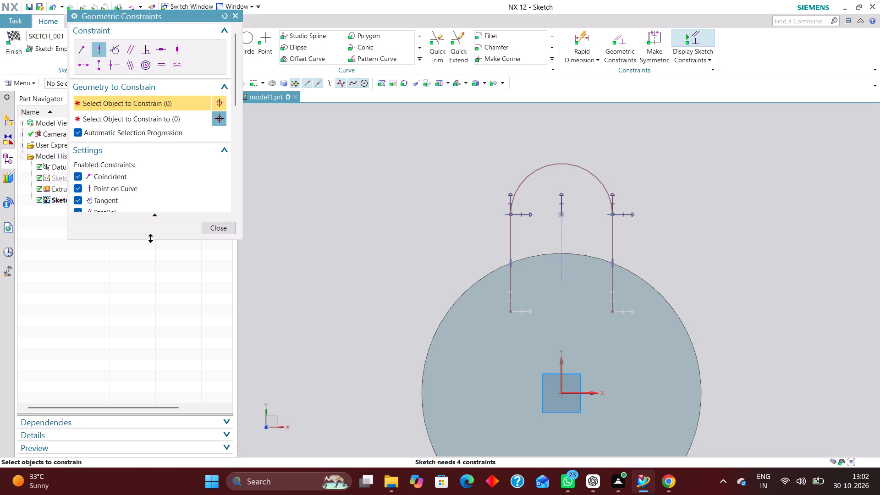
pyautogui.moveTo(150, 238); pyautogui.dragTo(151, 240)
pyautogui.moveTo(181, 17); pyautogui.dragTo(152, 117)
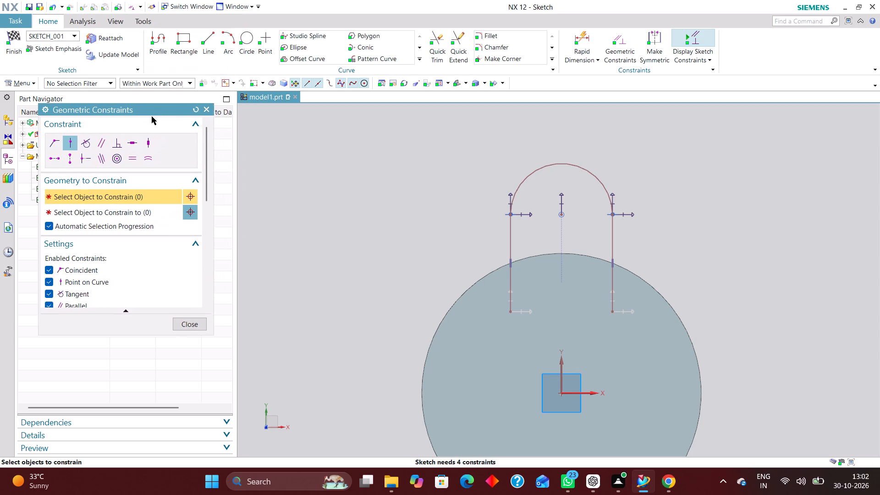
pyautogui.moveTo(152, 117); pyautogui.dragTo(177, 104)
# Close the lug profile with a horizontal line joining the vertical lines' ends inside the cylinder.
pyautogui.click(207, 40)
pyautogui.click(510, 312)
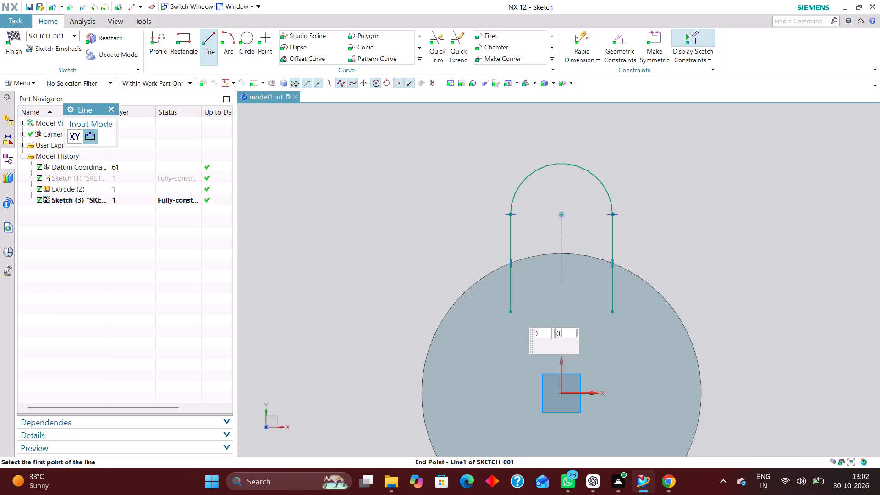
pyautogui.click(613, 310)
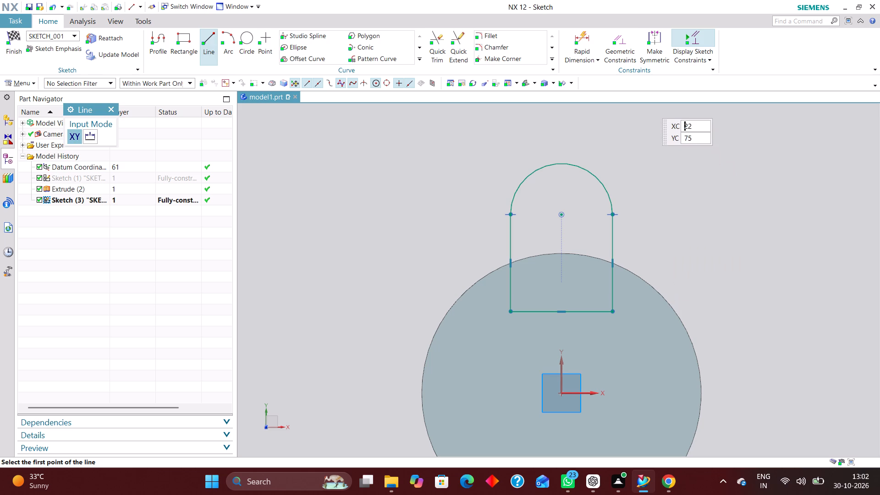
# Apply a Point on Curve constraint between the closing line's midpoint and the Y axis.
pyautogui.click(629, 43)
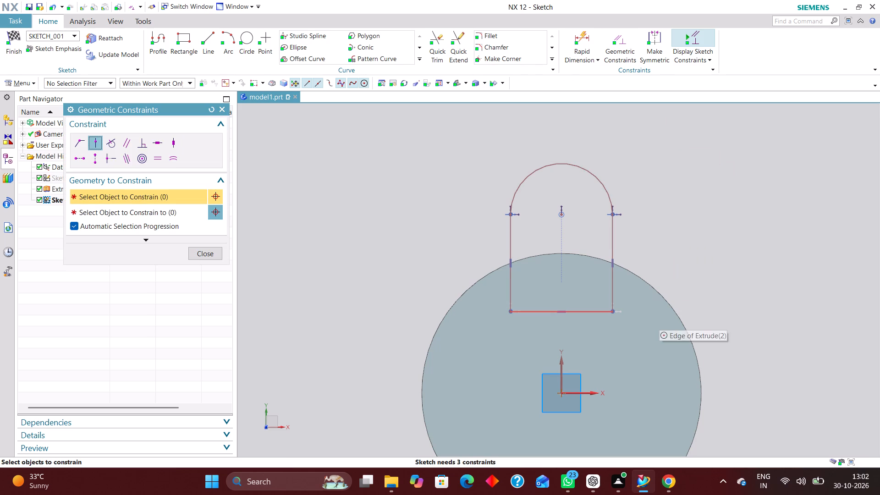
pyautogui.click(561, 310)
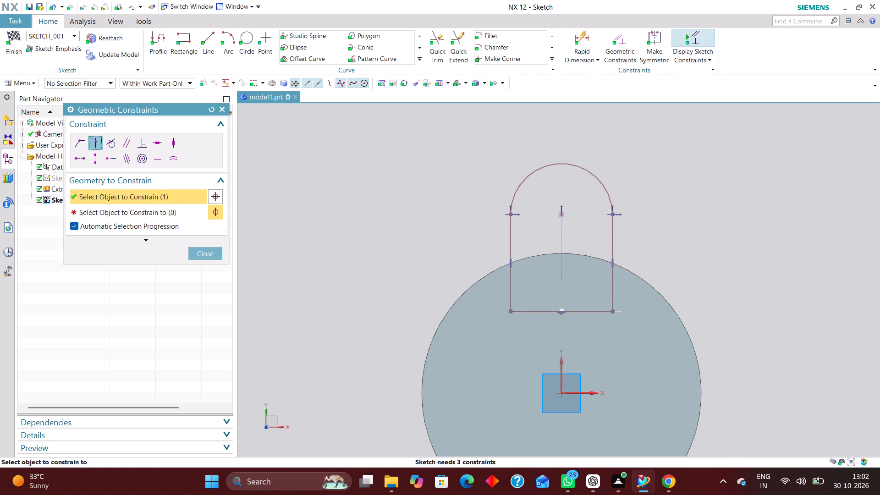
pyautogui.click(560, 371)
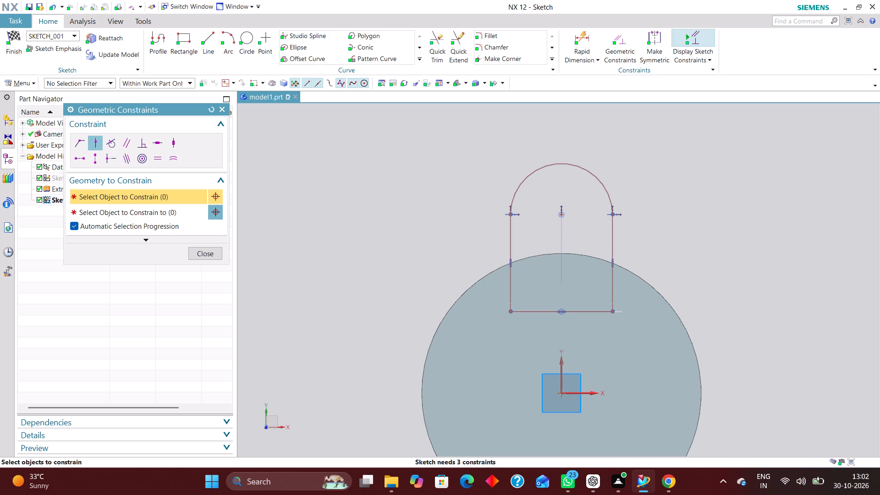
# Add a radial dimension of 13 mm to the lug profile's arc.
pyautogui.scroll(-2, 618, 371)
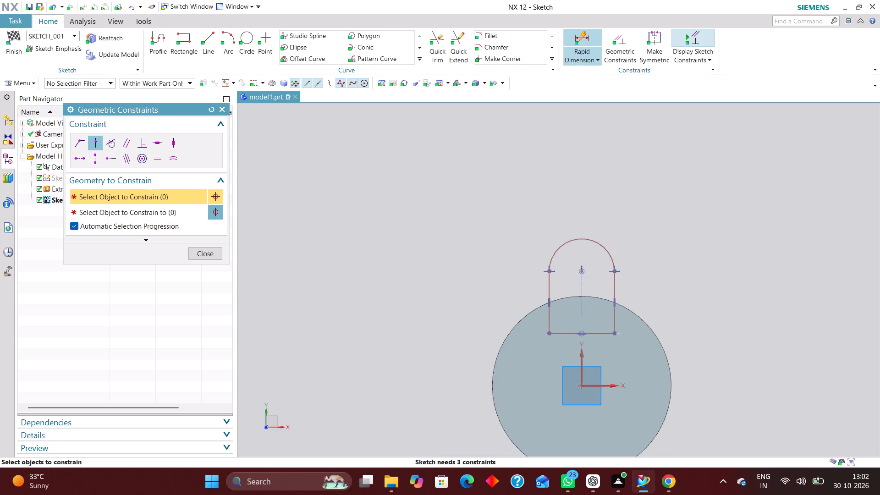
pyautogui.click(582, 33)
pyautogui.click(200, 239)
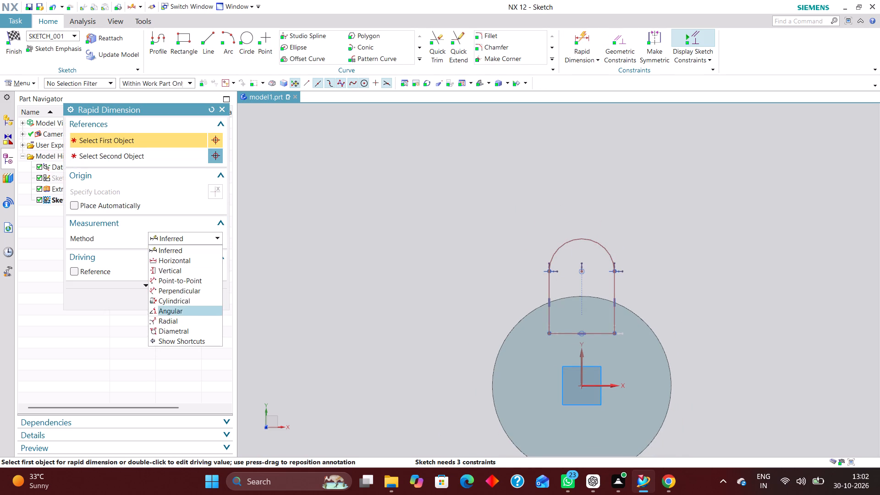
pyautogui.click(194, 324)
pyautogui.click(586, 238)
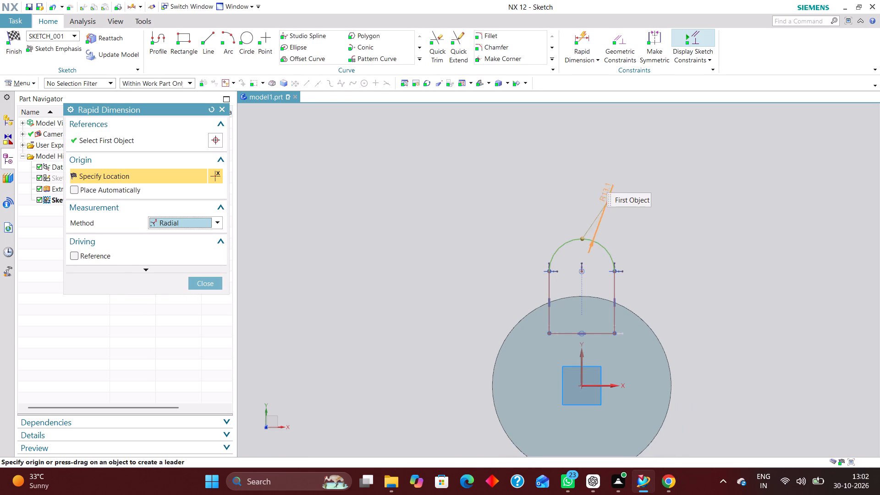
pyautogui.click(669, 162)
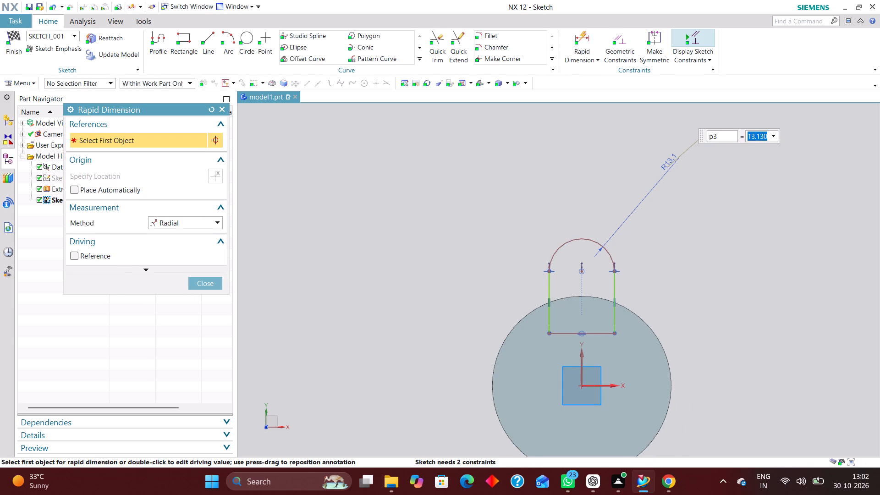
pyautogui.write('13')
pyautogui.press('Return')
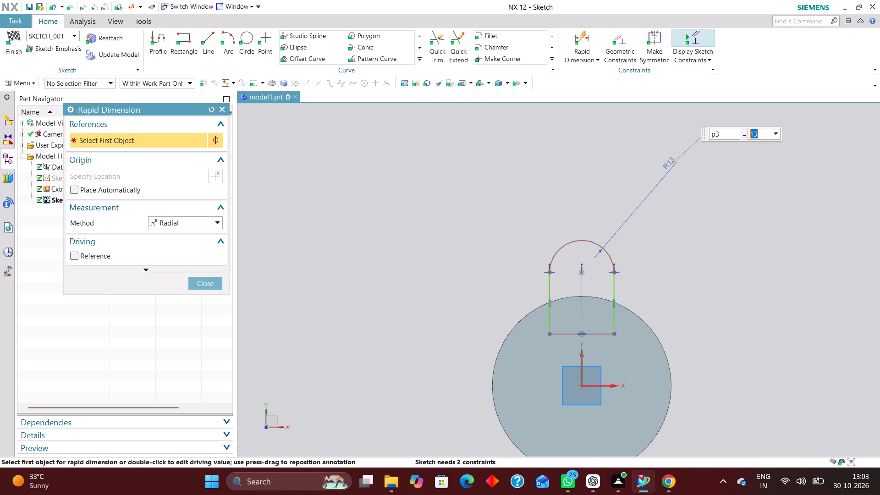
# Dimension the arc centre 44 mm from the X axis using the Inferred method.
pyautogui.click(198, 227)
pyautogui.click(197, 234)
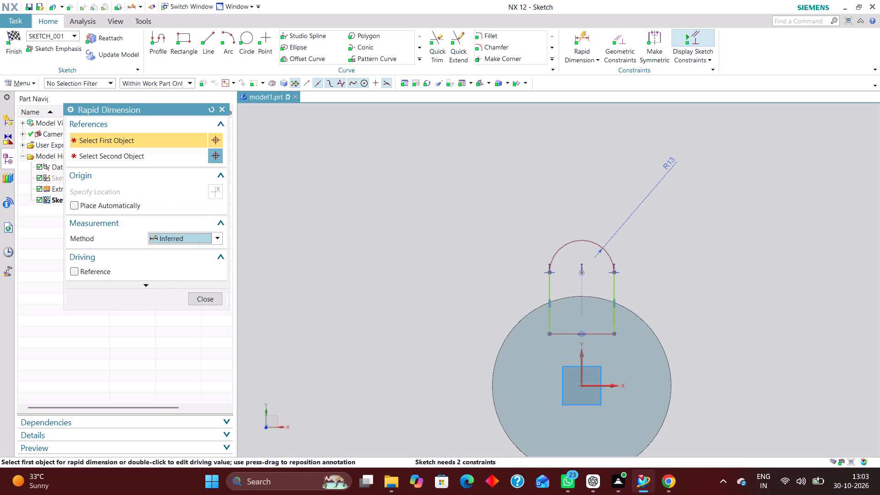
pyautogui.click(607, 383)
pyautogui.click(584, 271)
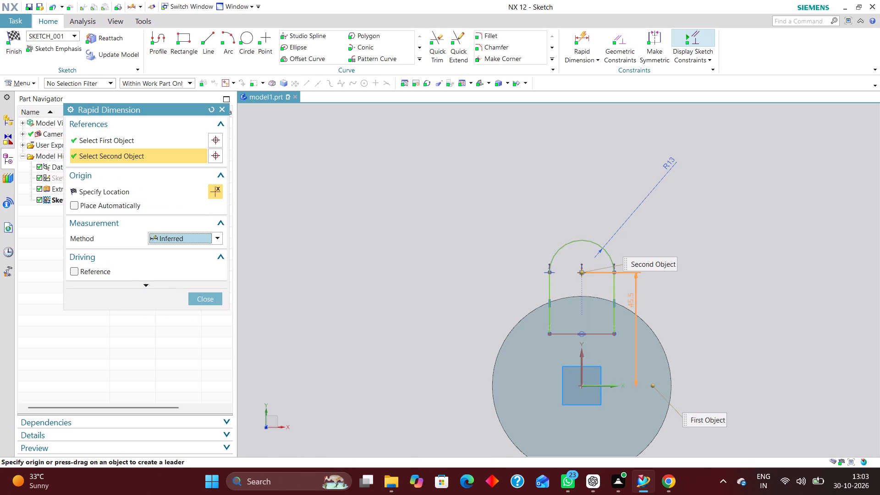
pyautogui.click(720, 329)
pyautogui.write('44')
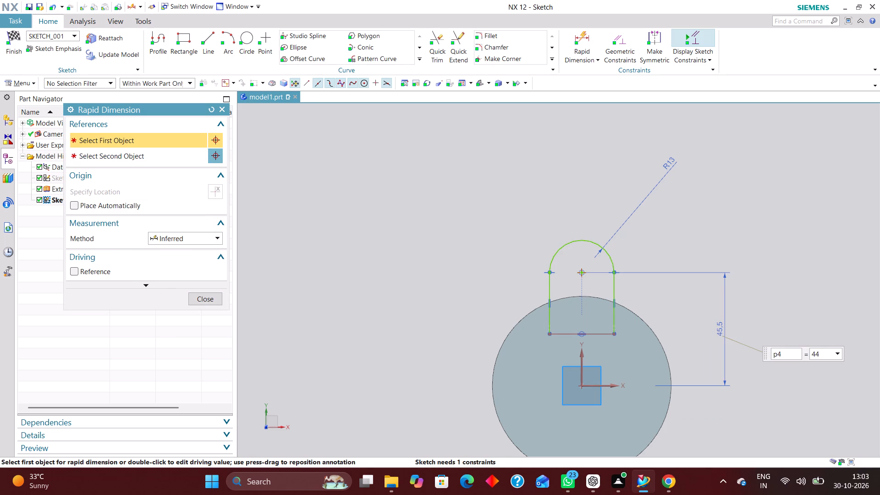
pyautogui.press('Return')
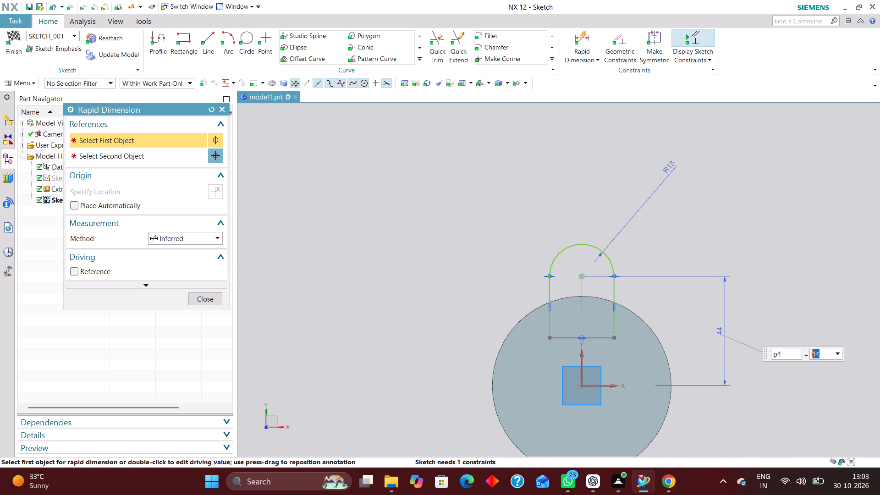
# Dimension the closing line's distance from the X axis and finish the lug sketch.
pyautogui.click(593, 336)
pyautogui.click(601, 385)
pyautogui.click(637, 357)
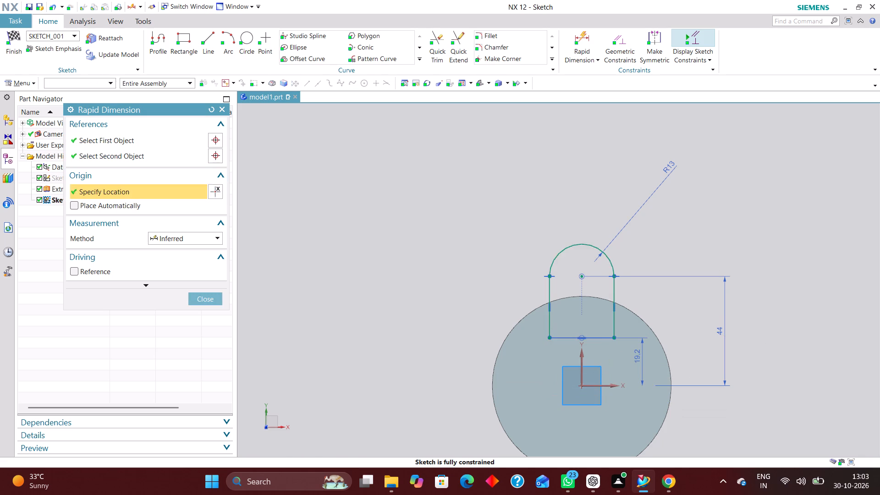
pyautogui.click(214, 297)
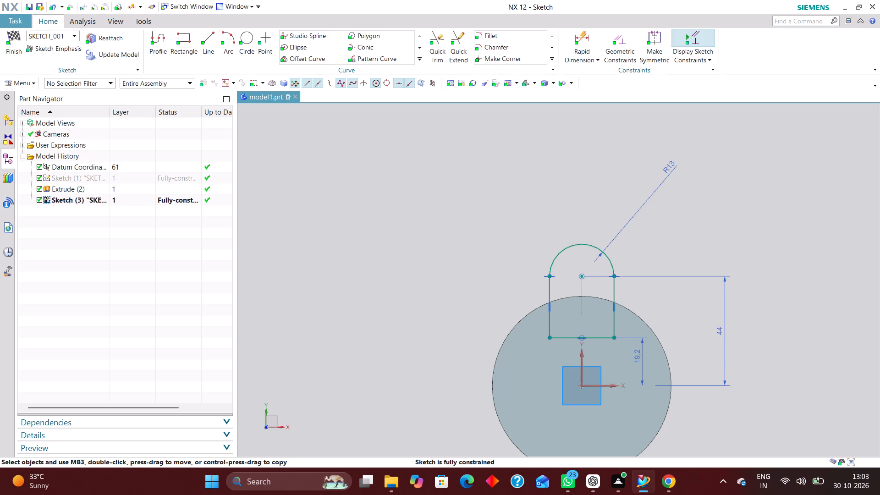
pyautogui.click(19, 33)
# Extrude the rounded lug profile from 0 to 8 mm upward as a separate body with no Boolean.
pyautogui.scroll(-2, 590, 281)
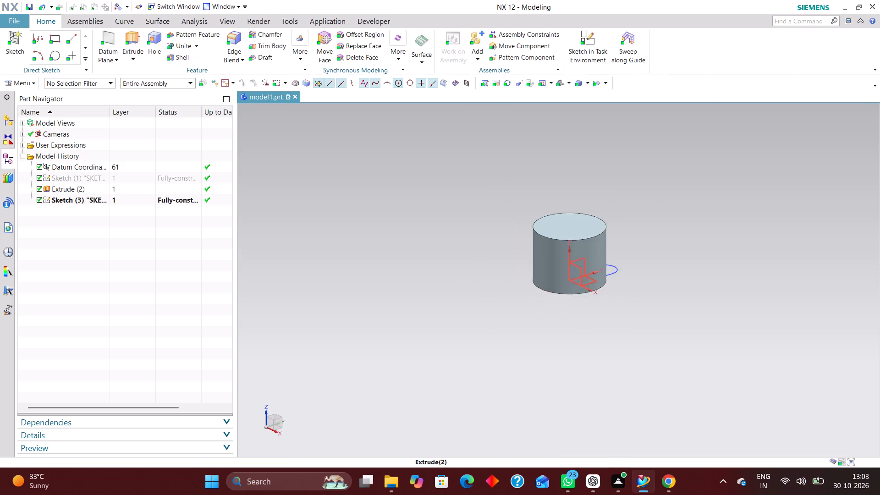
pyautogui.scroll(2, 569, 236)
pyautogui.click(134, 34)
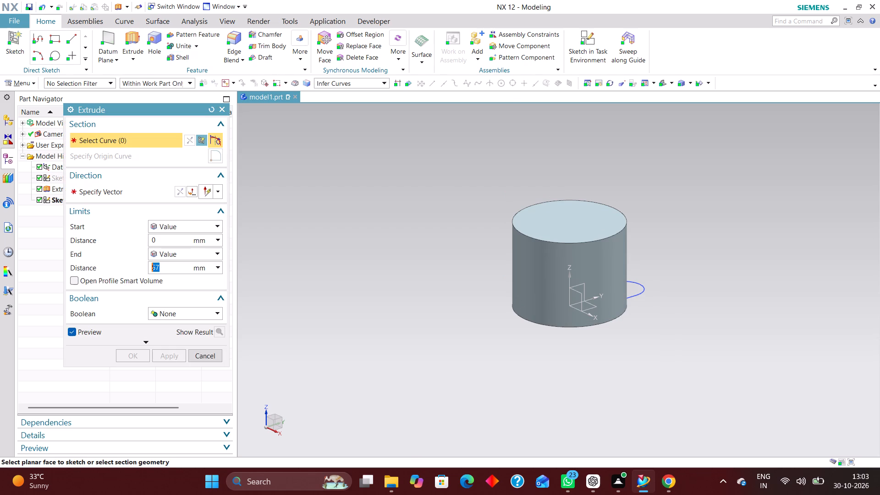
pyautogui.click(643, 291)
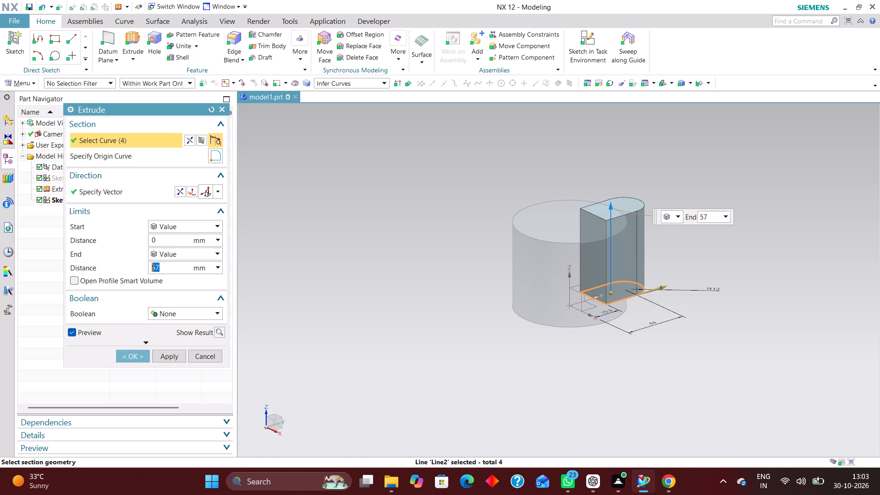
pyautogui.moveTo(789, 274); pyautogui.dragTo(511, 253, button='right')
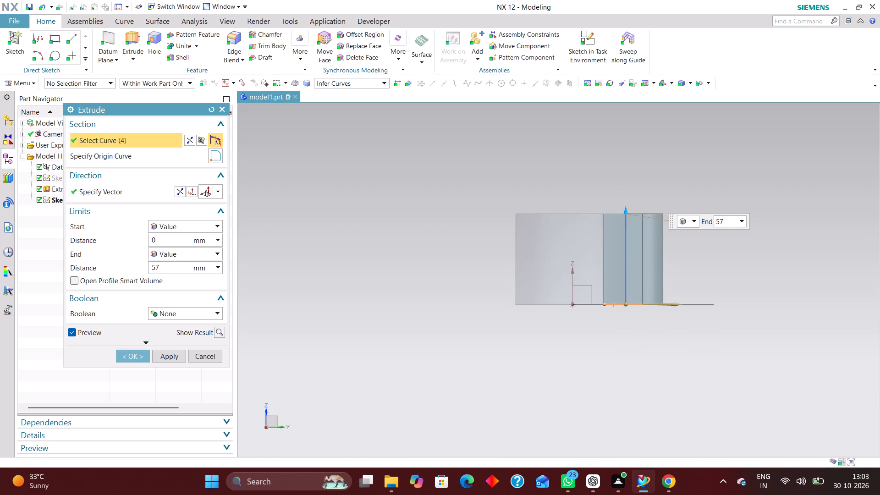
pyautogui.scroll(2, 637, 296)
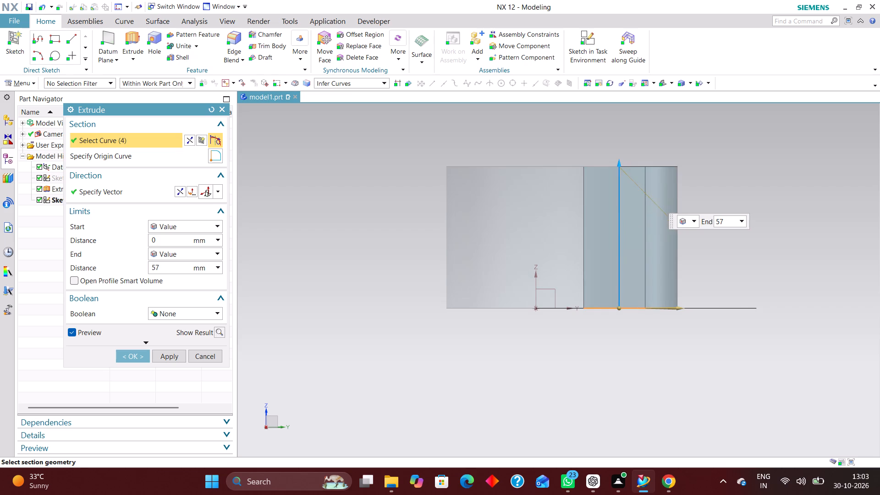
pyautogui.scroll(-1, 649, 322)
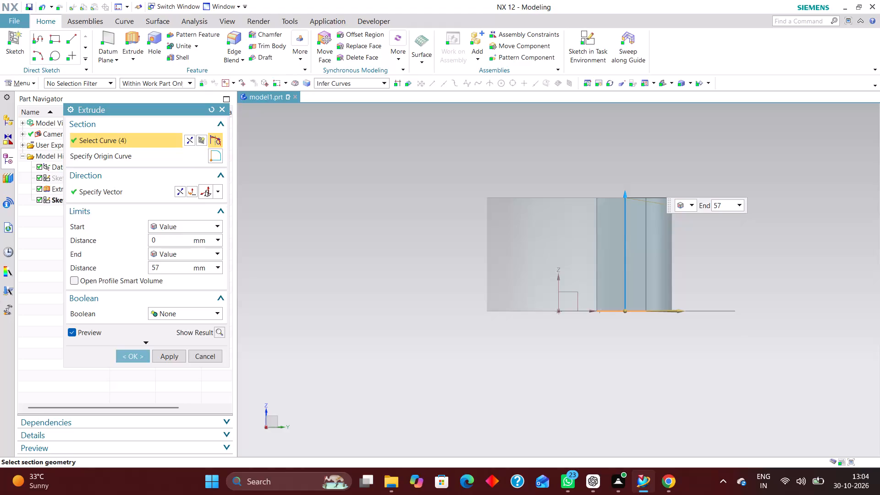
pyautogui.scroll(2, 625, 193)
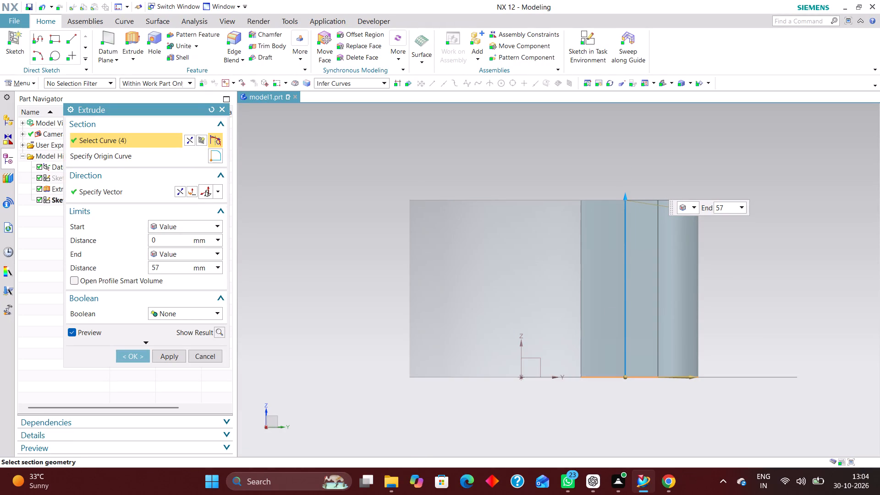
pyautogui.moveTo(626, 194); pyautogui.dragTo(613, 261)
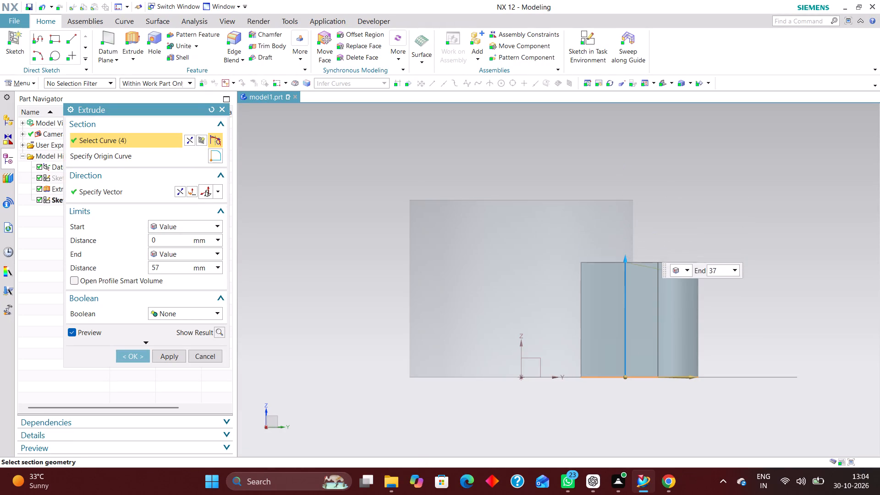
pyautogui.moveTo(613, 261); pyautogui.dragTo(626, 329)
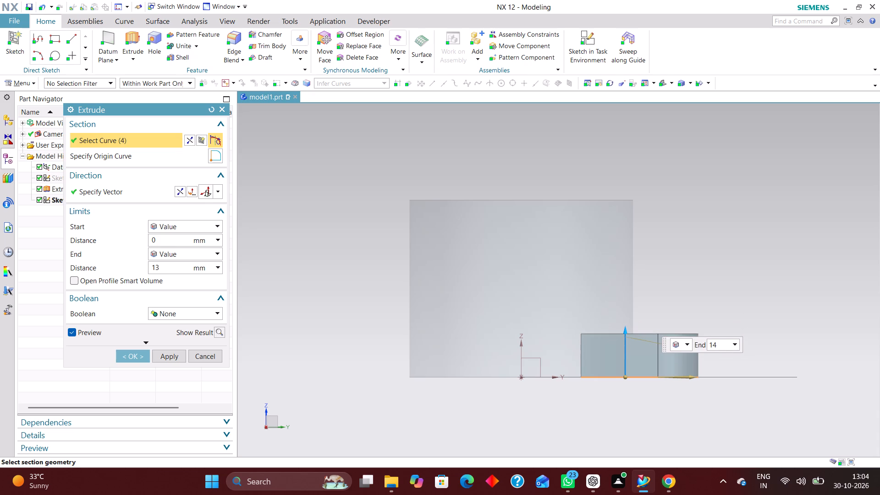
pyautogui.moveTo(626, 329); pyautogui.dragTo(629, 314)
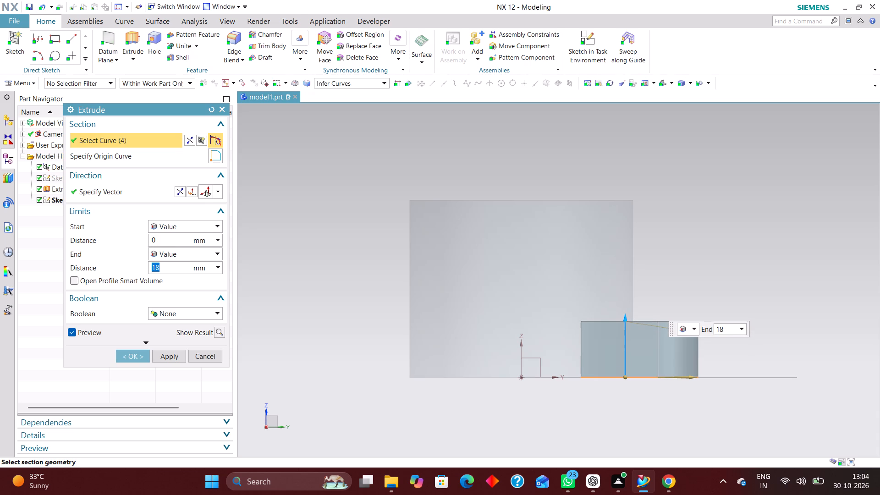
pyautogui.moveTo(626, 316); pyautogui.dragTo(625, 326)
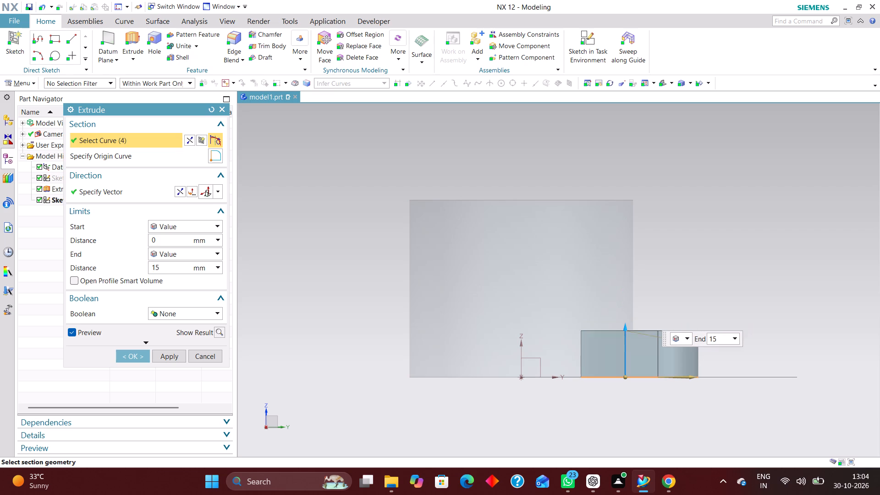
pyautogui.moveTo(625, 326); pyautogui.dragTo(625, 346)
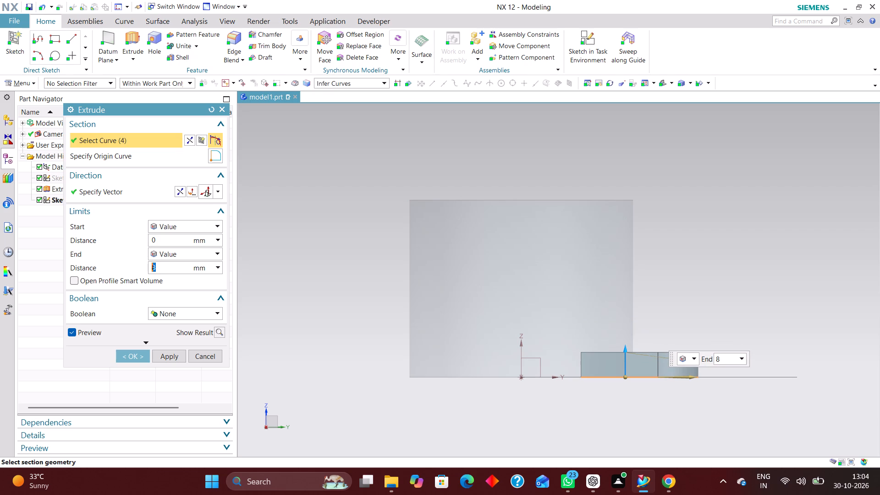
pyautogui.click(132, 353)
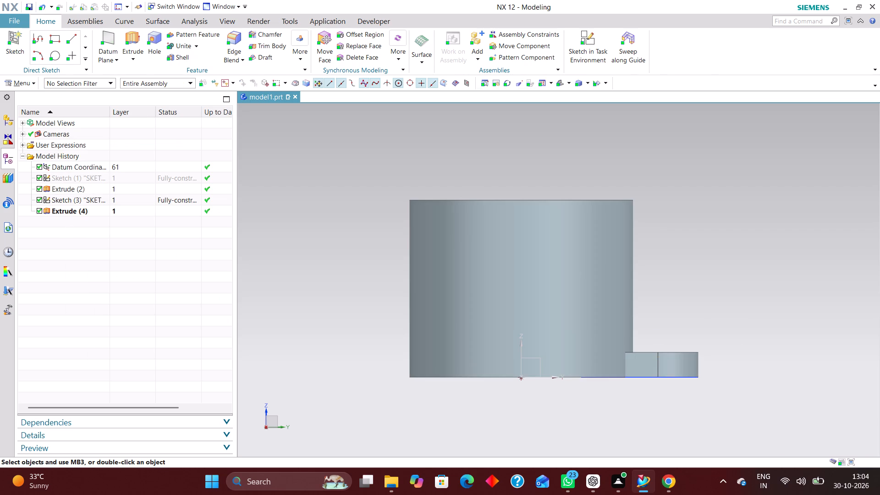
# Pattern the lug extrusion circularly about the datum Z axis with a count of 3 and a pitch angle of 360/3.
pyautogui.moveTo(701, 295); pyautogui.dragTo(692, 359, button='middle')
pyautogui.scroll(1, 688, 362)
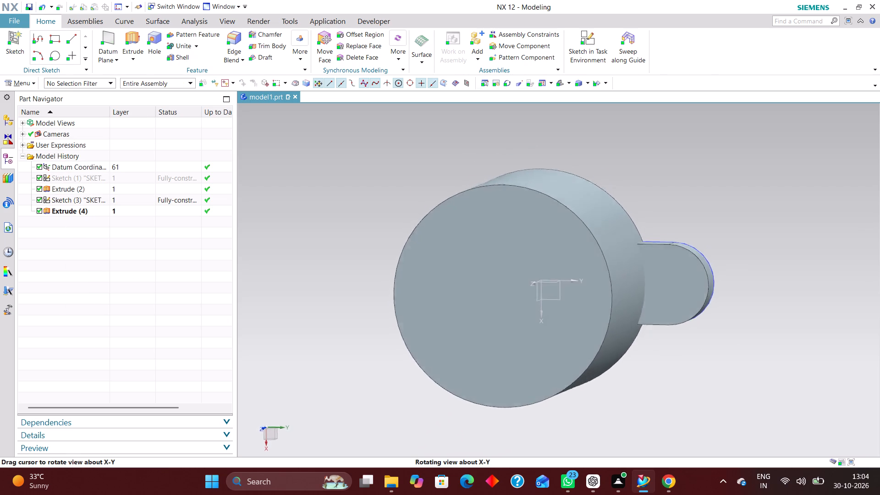
pyautogui.moveTo(692, 359); pyautogui.dragTo(733, 329, button='middle')
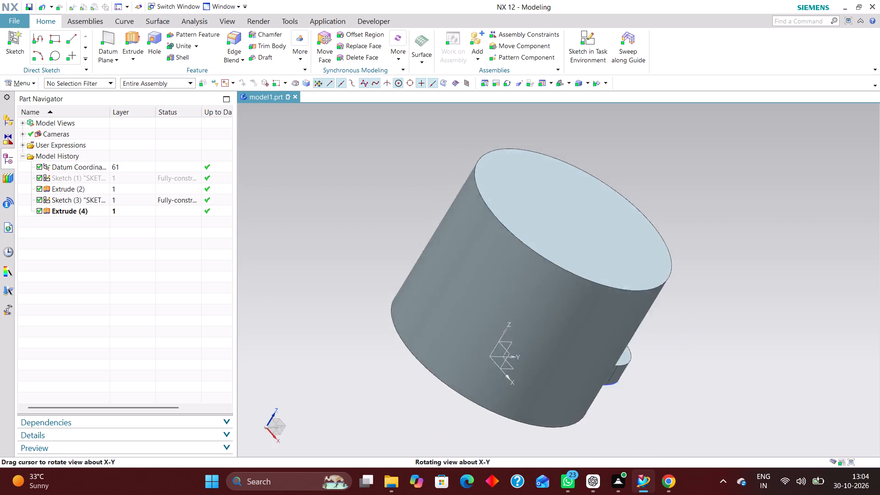
pyautogui.moveTo(733, 329); pyautogui.dragTo(710, 339, button='middle')
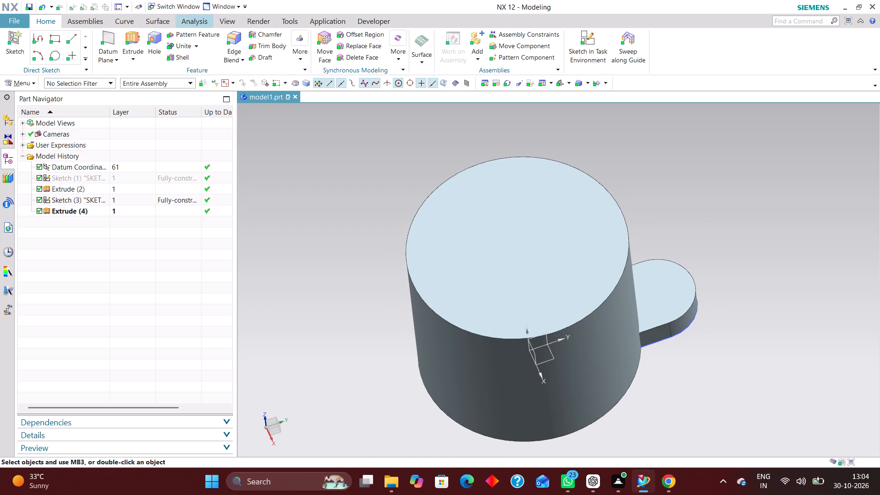
pyautogui.click(210, 33)
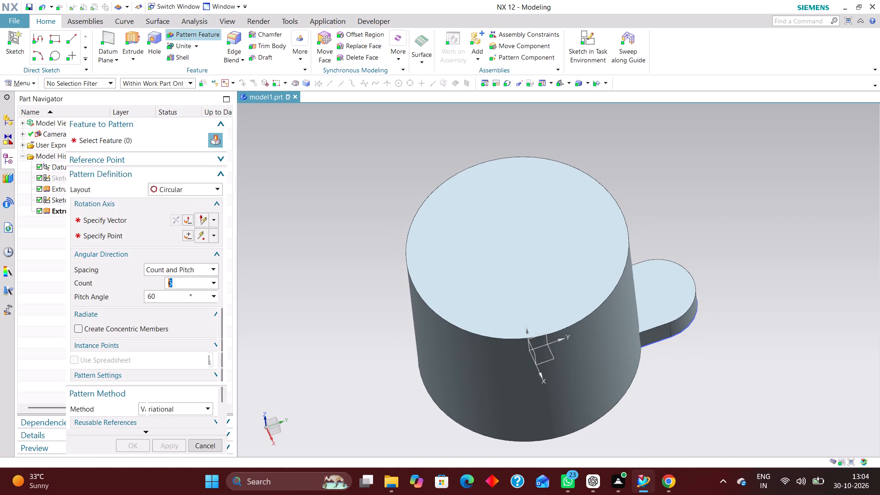
pyautogui.click(686, 307)
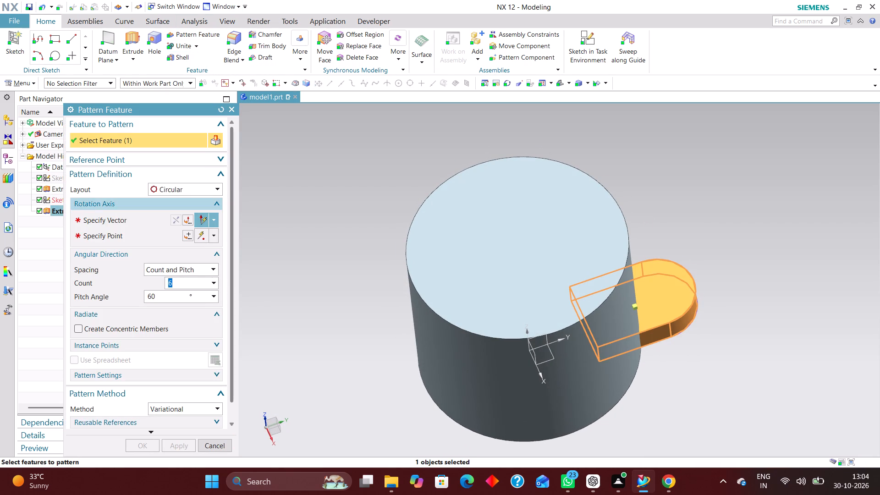
pyautogui.click(100, 225)
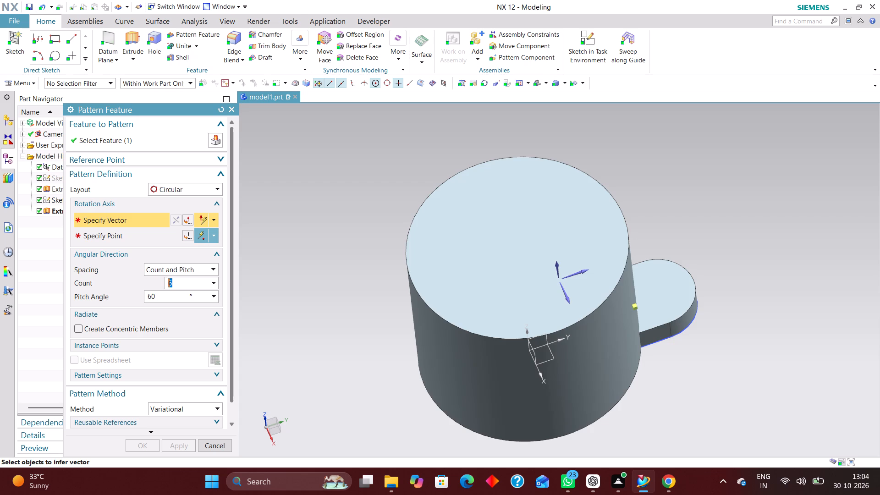
pyautogui.moveTo(708, 394); pyautogui.dragTo(713, 372, button='middle')
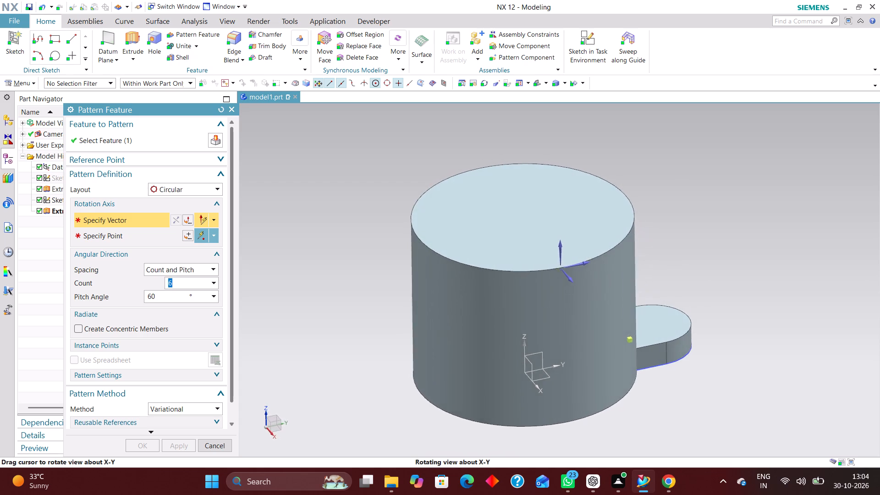
pyautogui.moveTo(713, 372); pyautogui.dragTo(714, 374, button='middle')
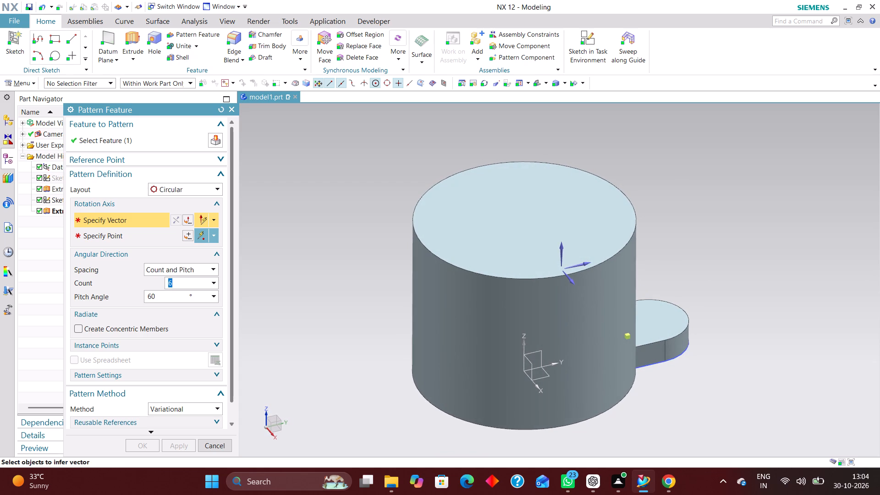
pyautogui.click(525, 344)
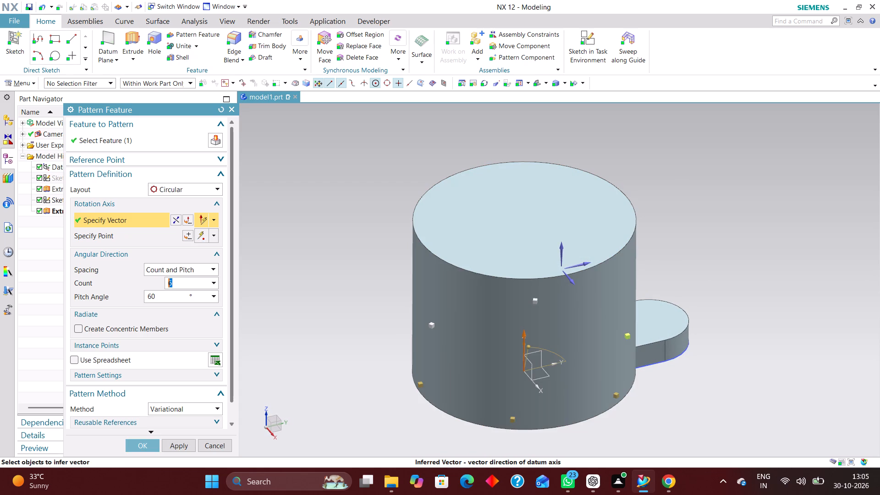
pyautogui.press('3')
pyautogui.press('Return')
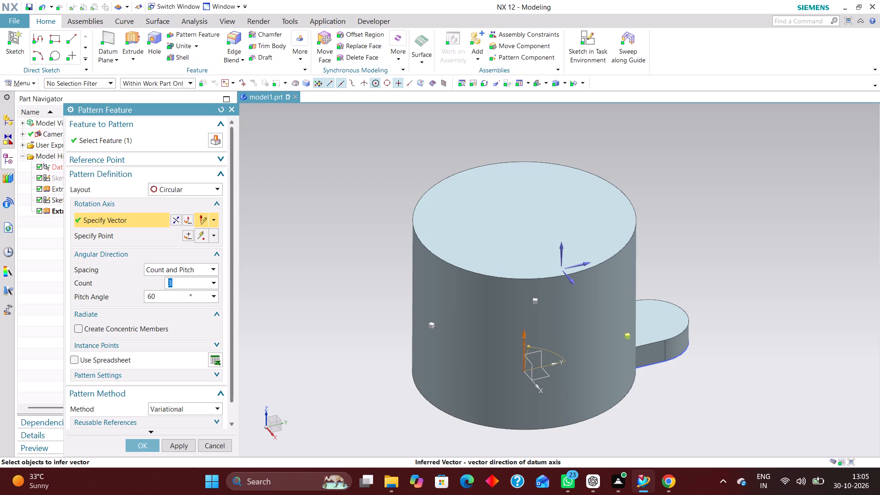
pyautogui.moveTo(156, 295); pyautogui.dragTo(118, 289)
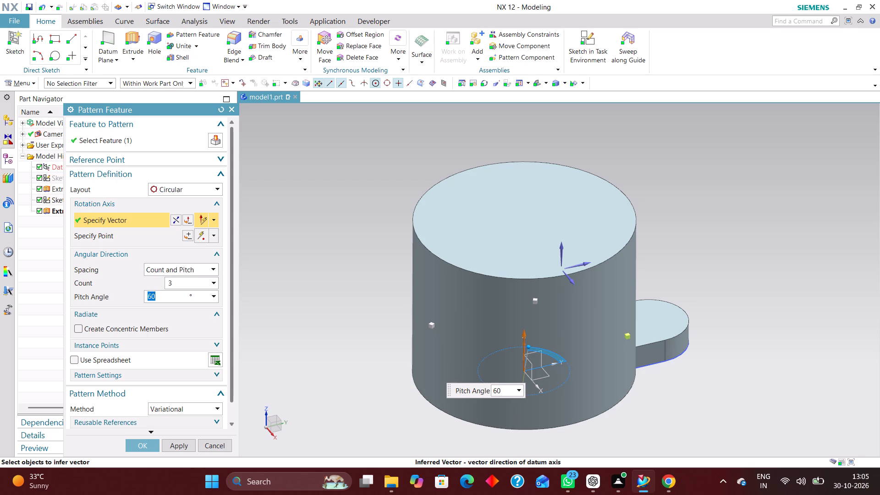
pyautogui.press('3')
pyautogui.write('60')
pyautogui.press('/')
pyautogui.press('3')
pyautogui.press('Return')
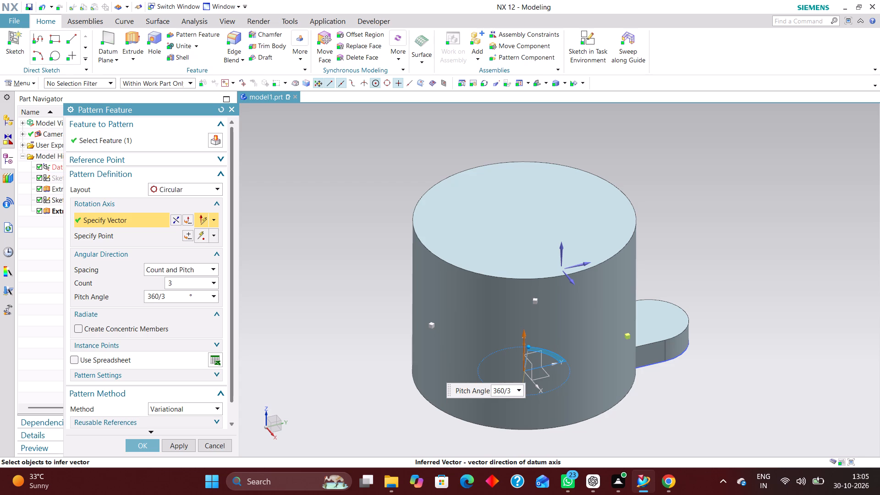
pyautogui.press('Return')
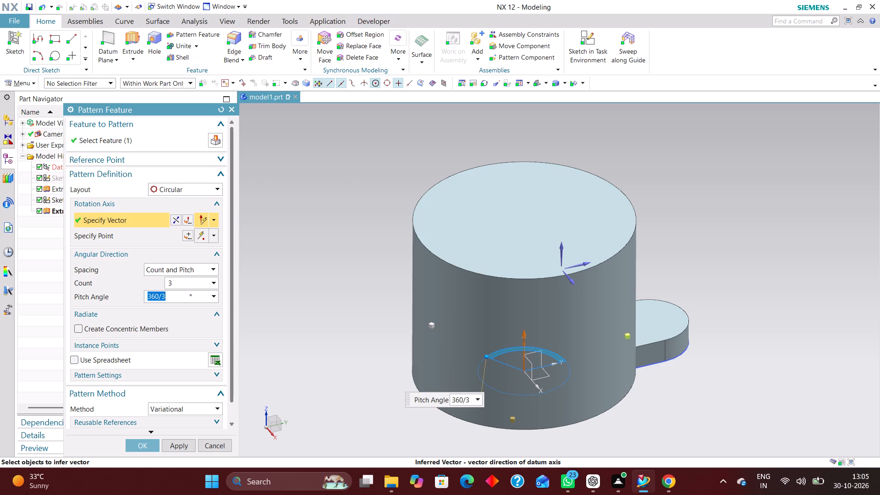
pyautogui.click(143, 445)
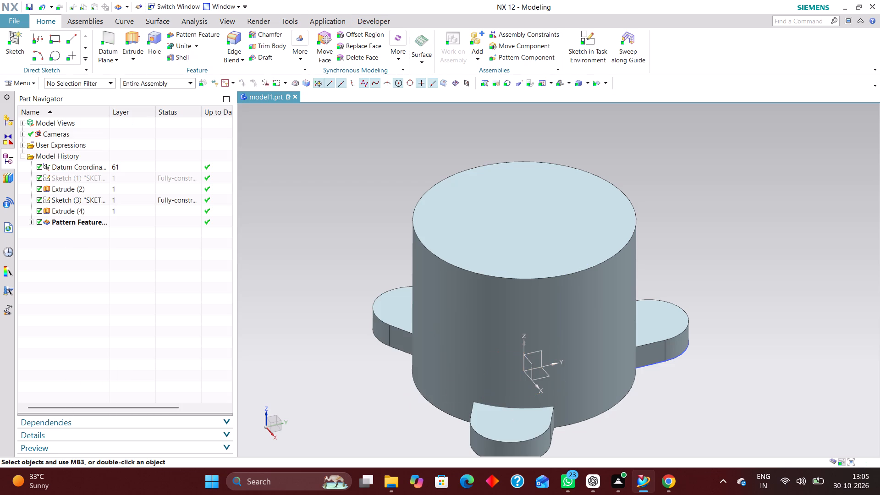
# Unite the cylindrical body as target with the three rounded lug bodies as tools.
pyautogui.moveTo(760, 325); pyautogui.dragTo(805, 277, button='middle')
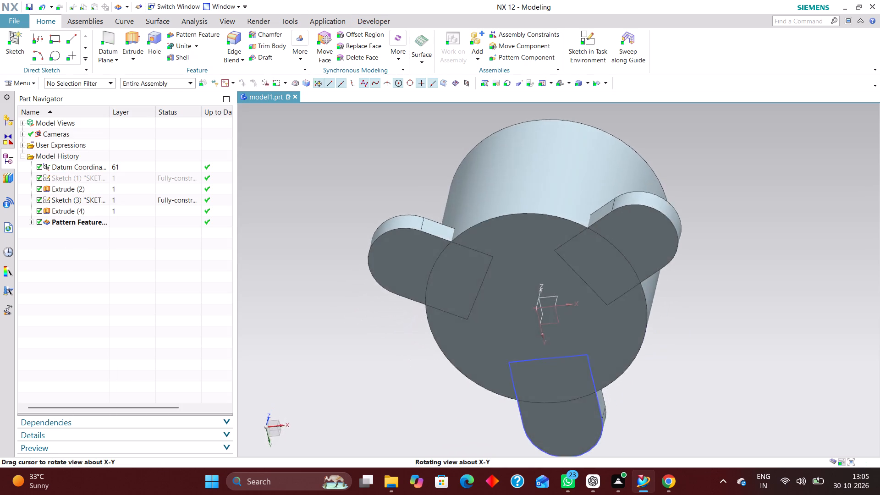
pyautogui.moveTo(805, 277); pyautogui.dragTo(775, 335, button='middle')
pyautogui.scroll(1, 808, 284)
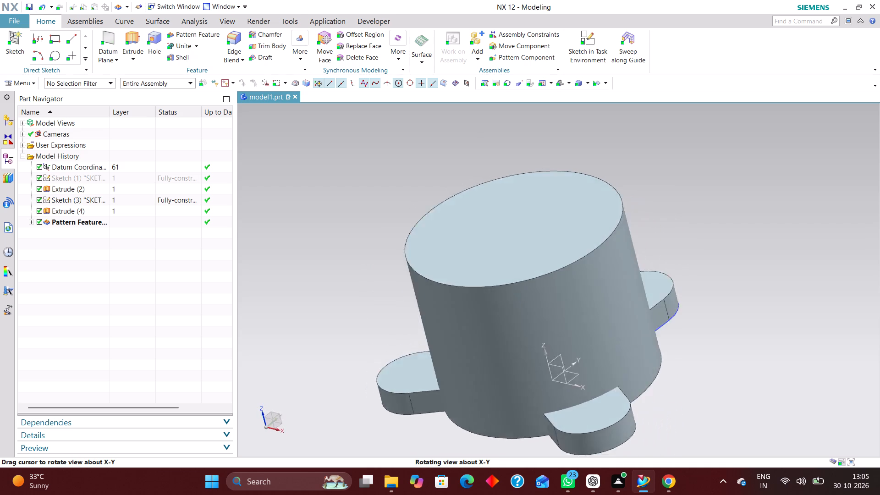
pyautogui.moveTo(775, 335); pyautogui.dragTo(788, 332, button='middle')
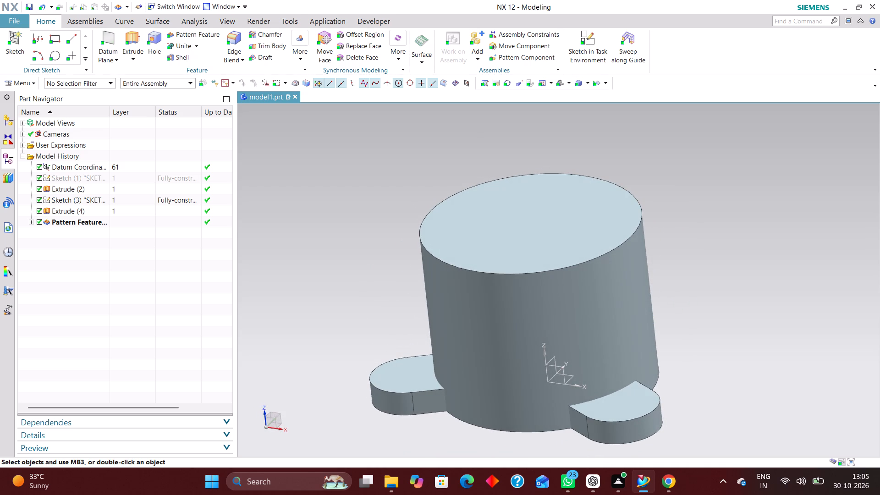
pyautogui.click(183, 43)
pyautogui.click(507, 228)
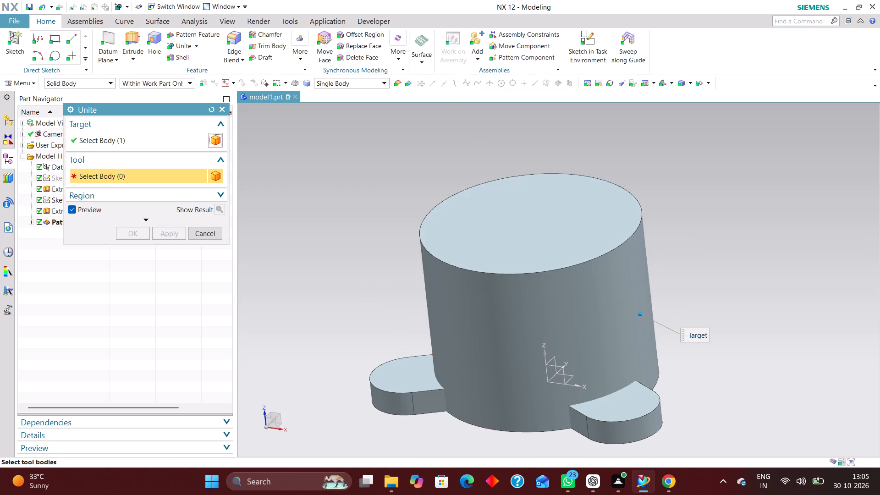
pyautogui.moveTo(669, 327); pyautogui.dragTo(634, 341, button='middle')
pyautogui.click(681, 299)
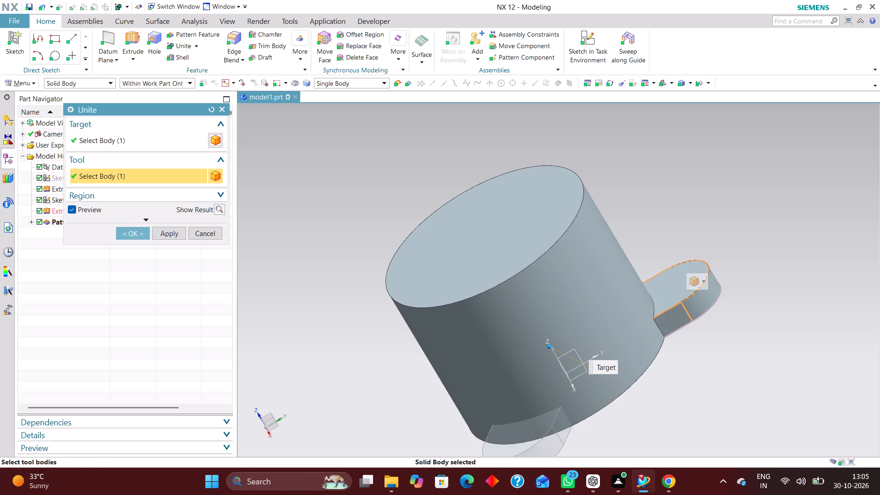
pyautogui.scroll(-3, 718, 338)
pyautogui.scroll(2, 654, 365)
pyautogui.click(607, 427)
pyautogui.moveTo(722, 423); pyautogui.dragTo(753, 409, button='middle')
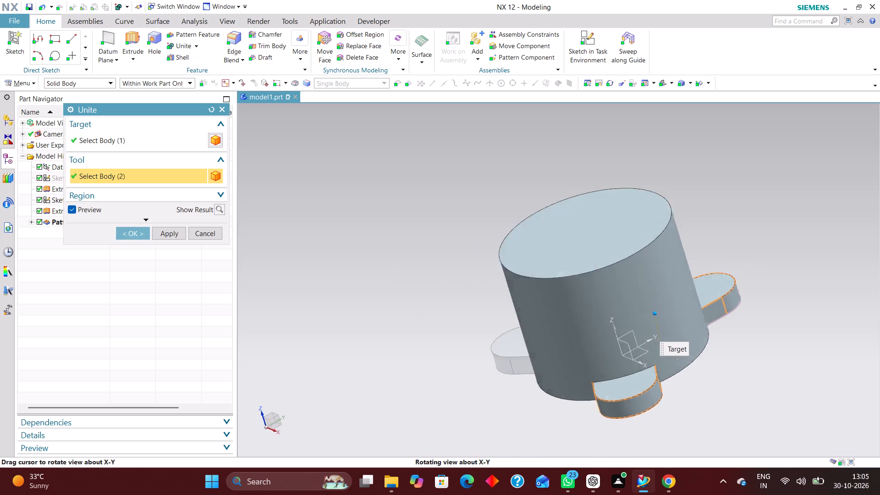
pyautogui.moveTo(753, 409); pyautogui.dragTo(763, 403, button='middle')
pyautogui.click(484, 350)
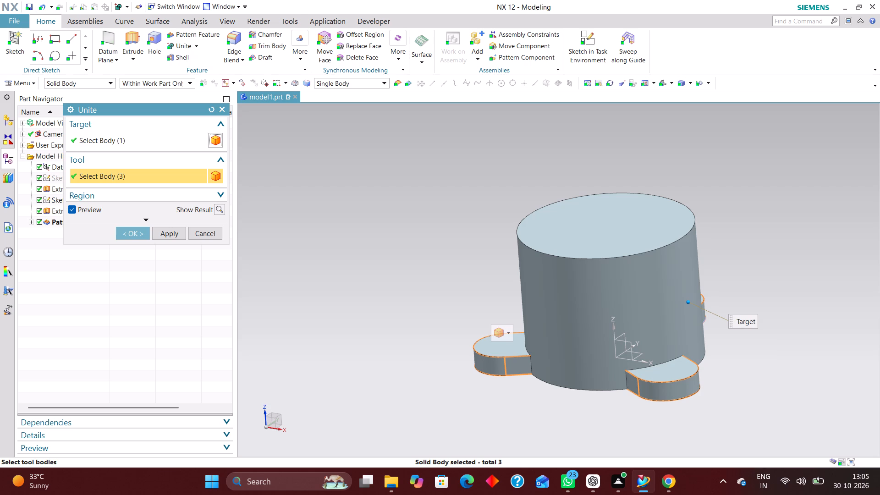
pyautogui.click(137, 228)
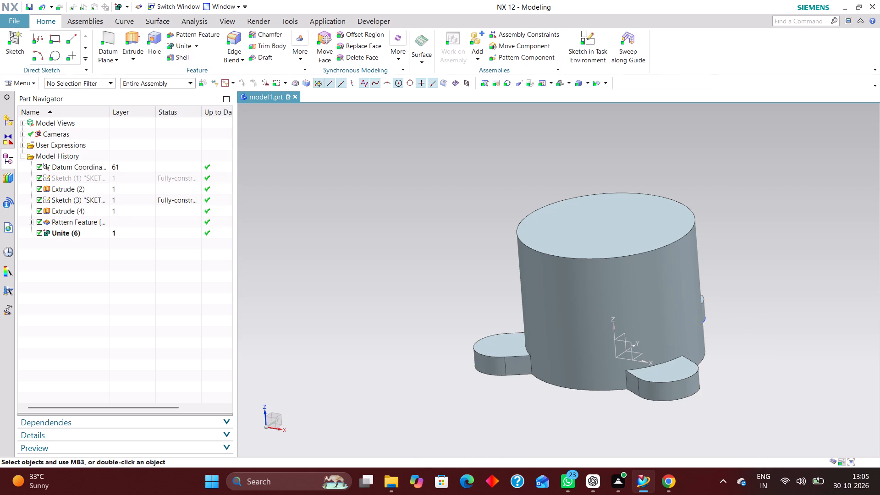
# Hide the lug profile sketch on the underside of the body.
pyautogui.scroll(1, 679, 284)
pyautogui.moveTo(671, 302); pyautogui.dragTo(692, 282, button='middle')
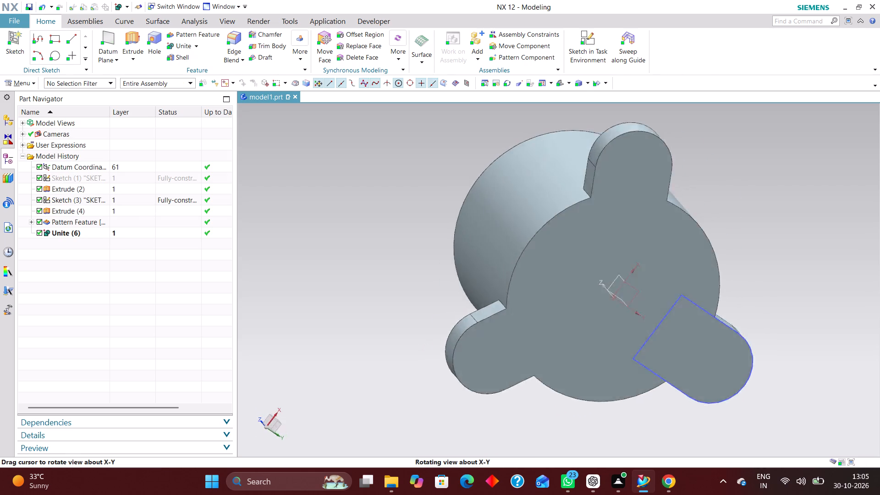
pyautogui.moveTo(692, 282); pyautogui.dragTo(692, 282, button='middle')
pyautogui.moveTo(675, 309); pyautogui.dragTo(662, 330, button='middle')
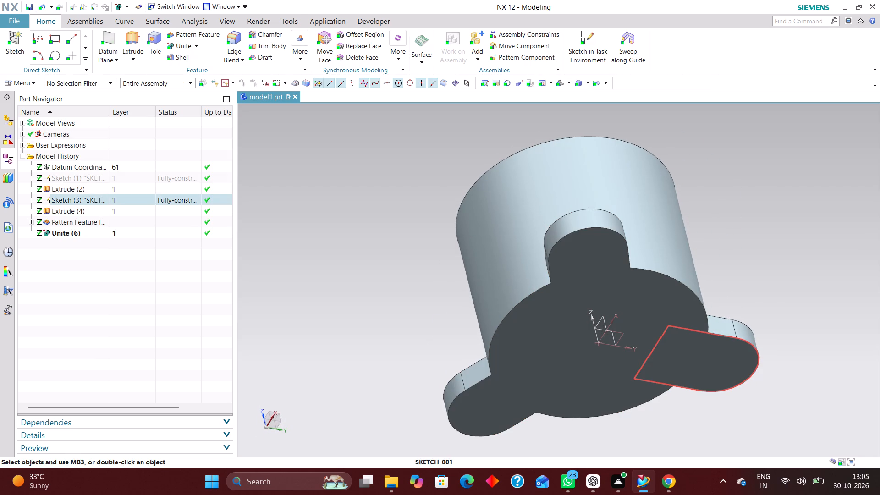
pyautogui.moveTo(666, 323); pyautogui.dragTo(660, 354, button='right')
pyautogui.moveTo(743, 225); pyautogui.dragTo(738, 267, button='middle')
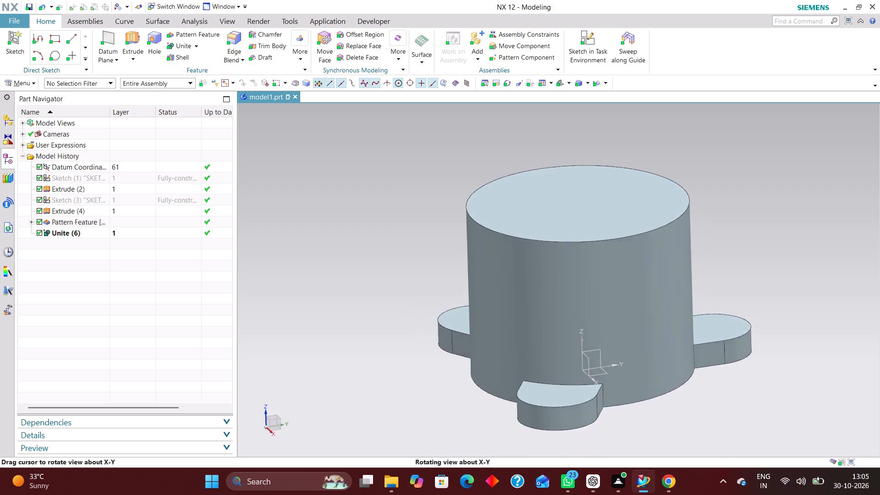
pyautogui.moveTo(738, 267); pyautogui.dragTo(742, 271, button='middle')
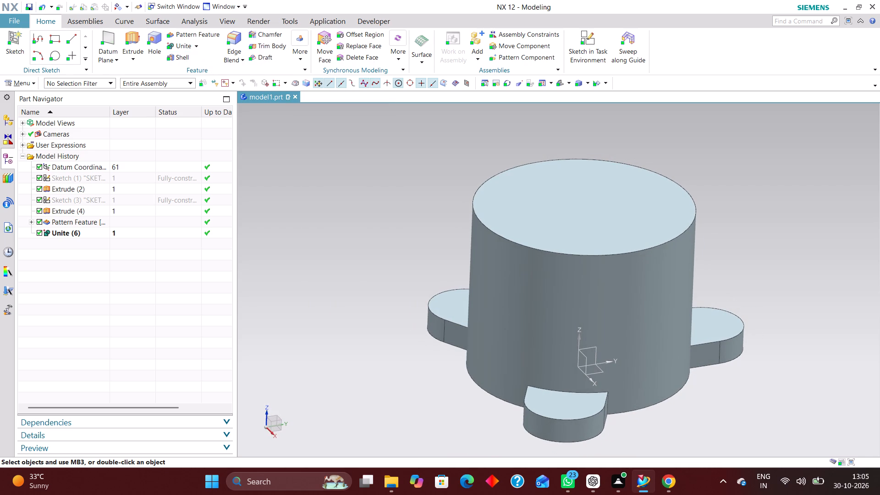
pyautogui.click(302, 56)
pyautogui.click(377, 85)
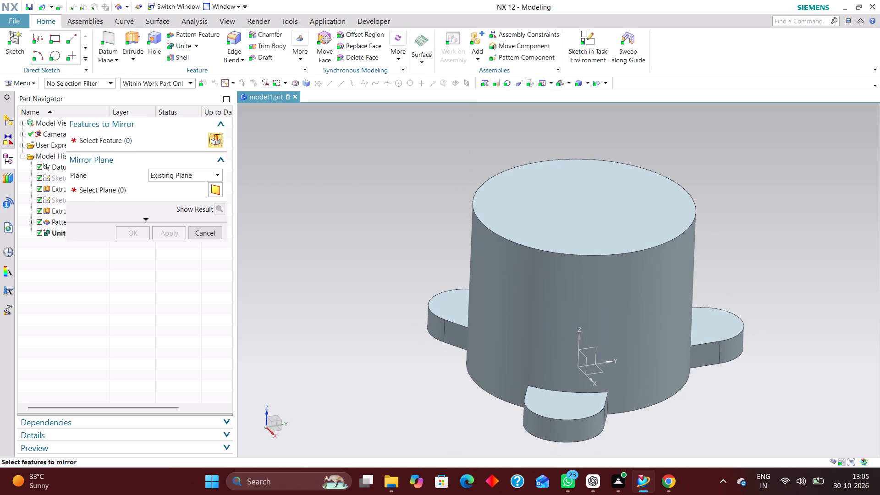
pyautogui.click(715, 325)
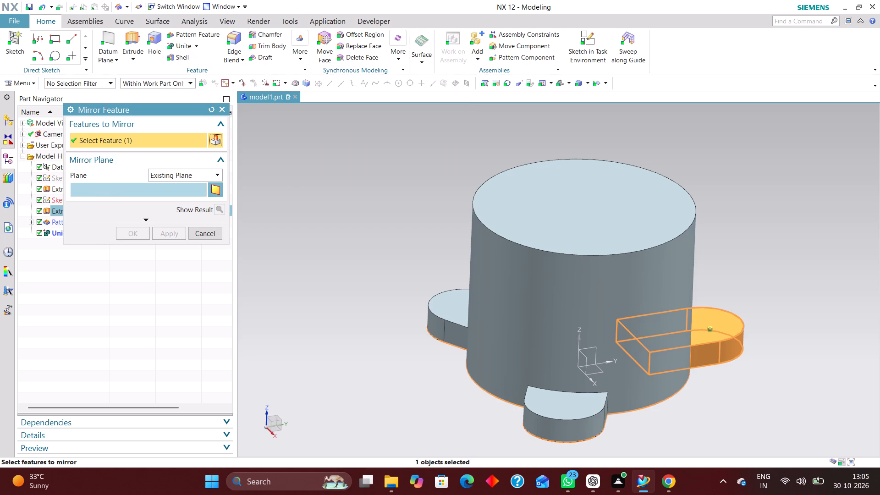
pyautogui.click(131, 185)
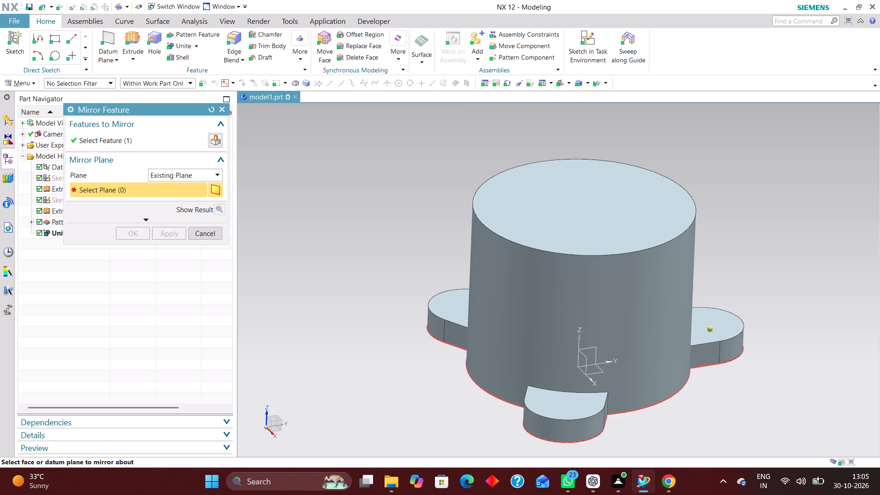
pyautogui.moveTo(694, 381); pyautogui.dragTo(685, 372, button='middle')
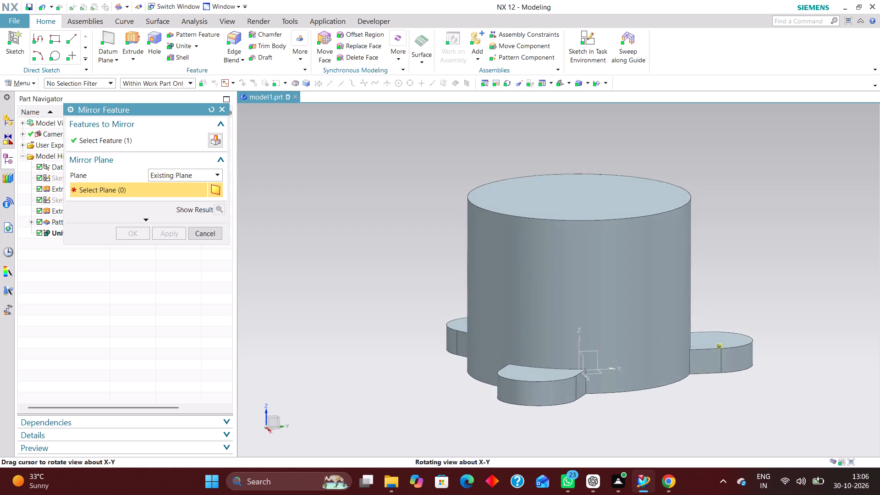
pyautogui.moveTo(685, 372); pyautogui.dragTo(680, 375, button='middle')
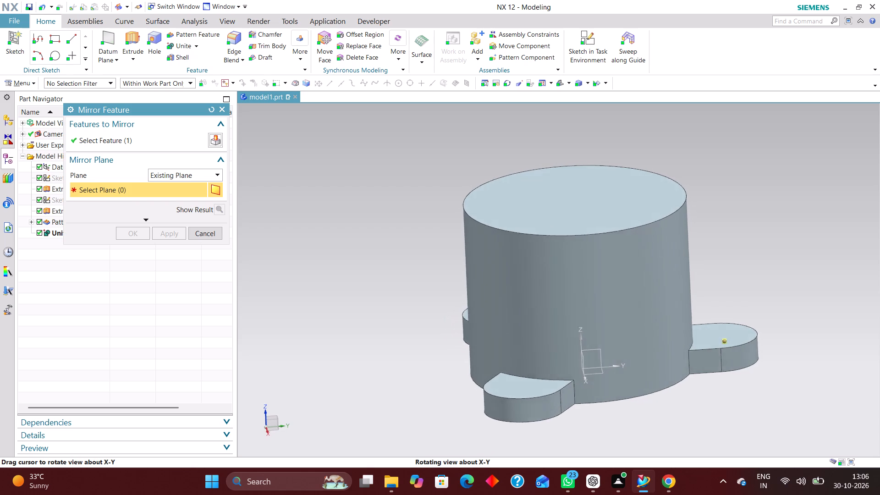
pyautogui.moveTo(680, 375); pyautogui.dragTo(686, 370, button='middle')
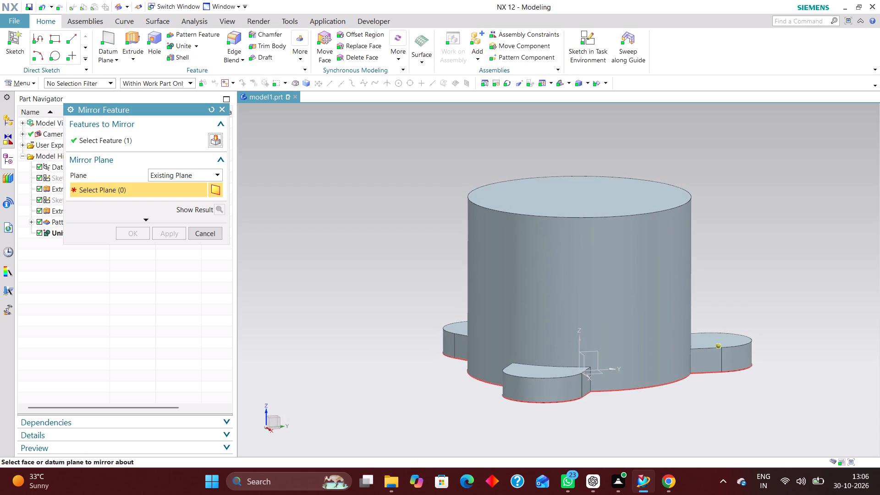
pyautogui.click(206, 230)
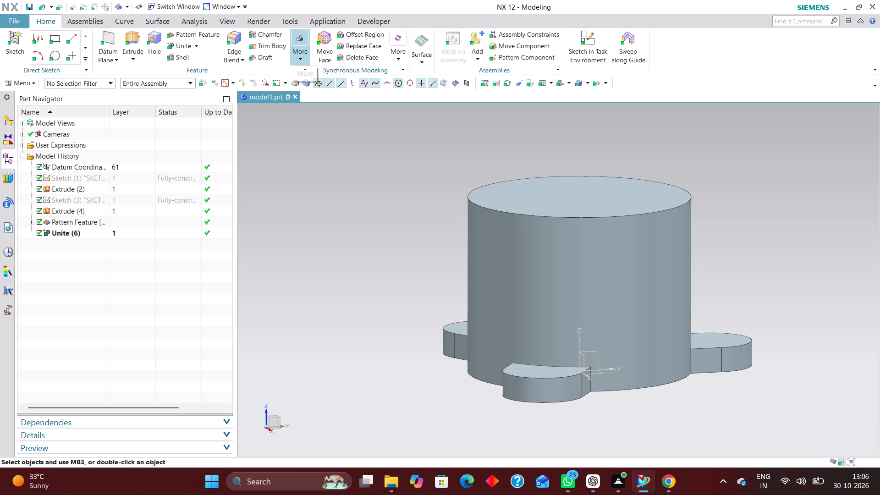
# Pattern the original lug extrusion linearly along the datum Z axis with a count of 2 and a pitch distance of 57 mm.
pyautogui.click(208, 35)
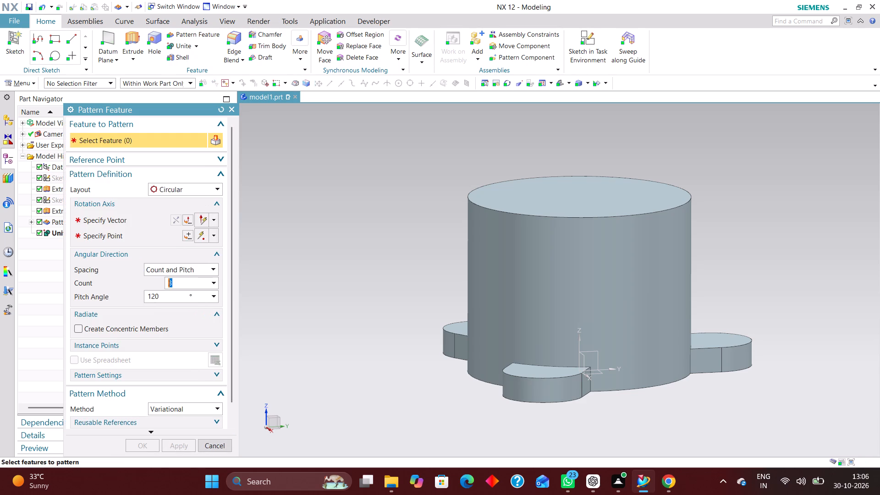
pyautogui.click(720, 346)
pyautogui.click(184, 188)
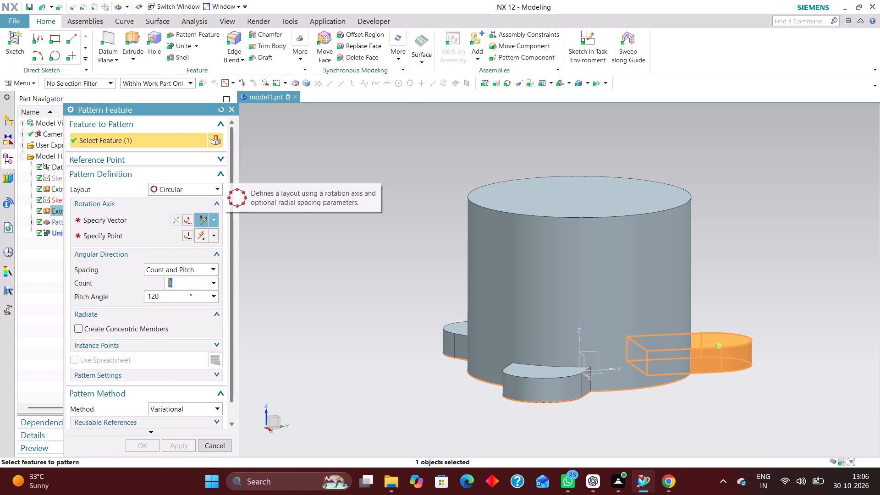
pyautogui.click(189, 198)
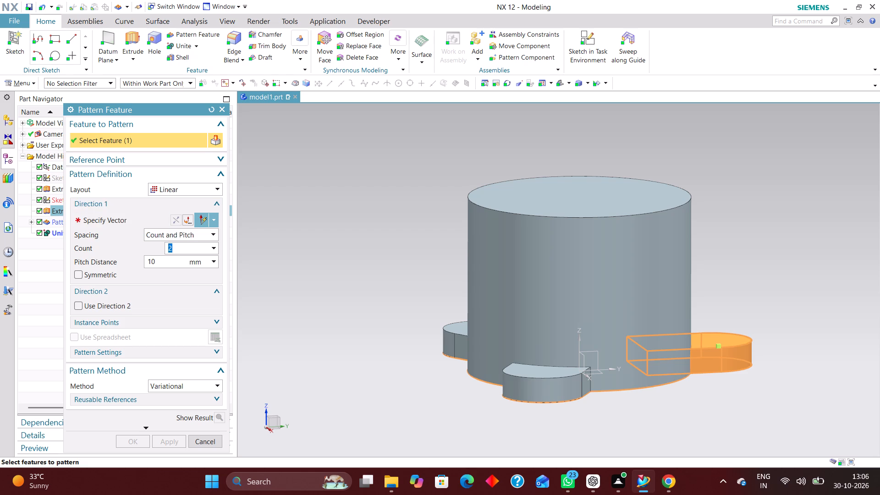
pyautogui.click(123, 223)
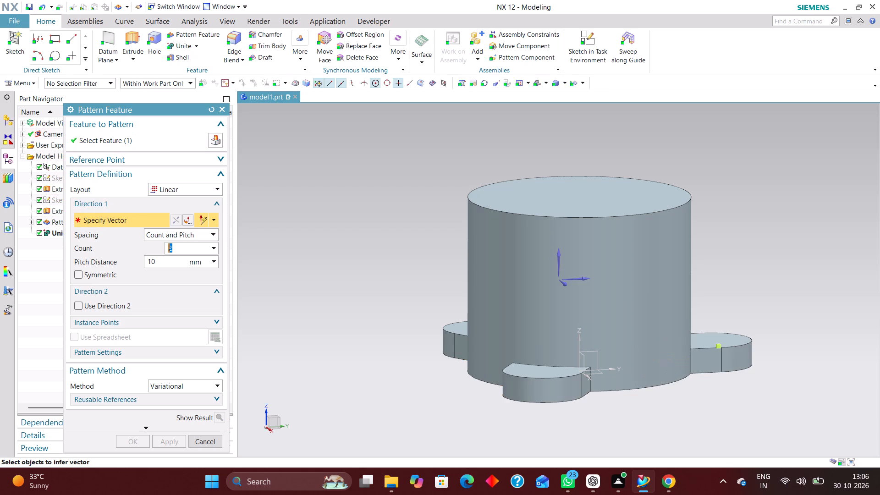
pyautogui.click(580, 337)
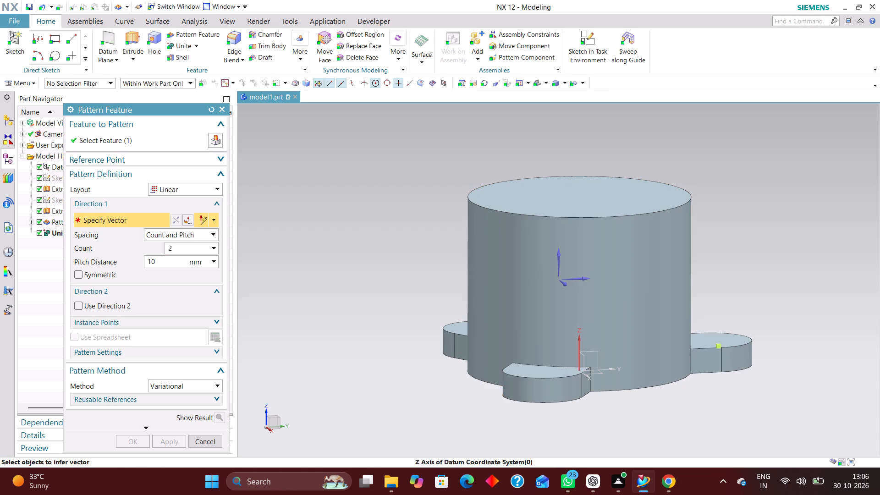
pyautogui.moveTo(159, 260); pyautogui.dragTo(68, 265)
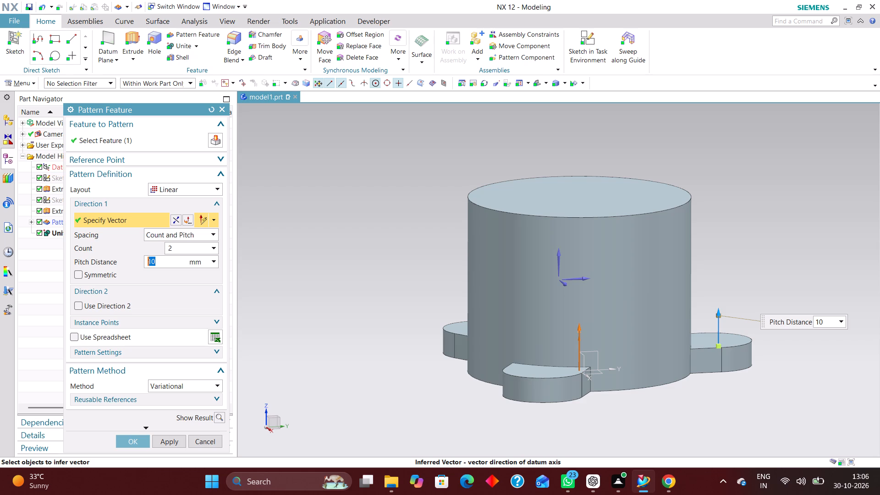
pyautogui.write('57')
pyautogui.press('Return')
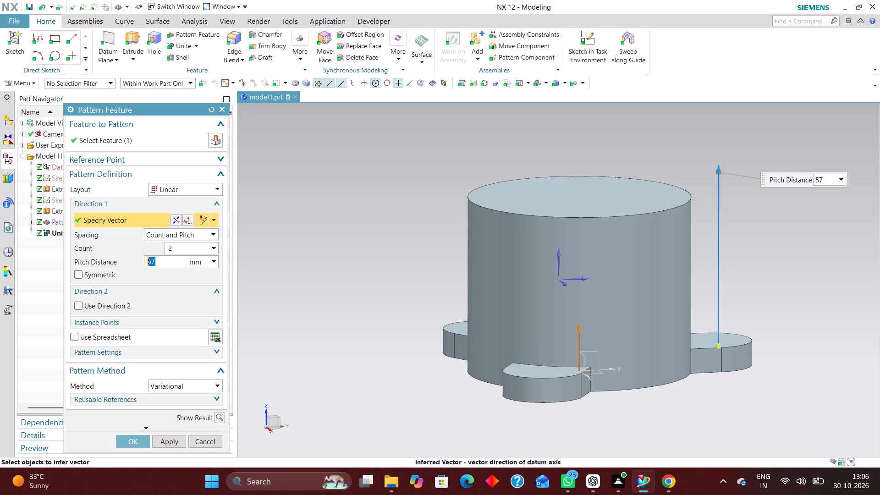
pyautogui.moveTo(730, 419); pyautogui.dragTo(760, 410, button='middle')
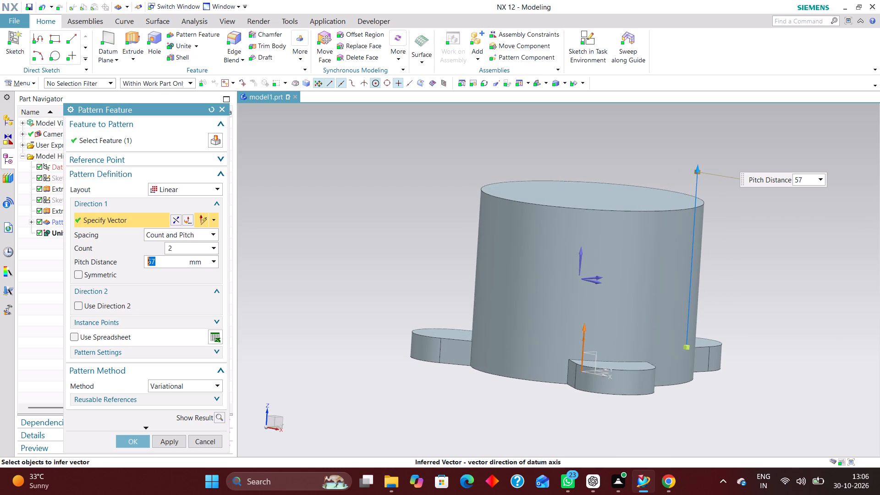
pyautogui.click(171, 444)
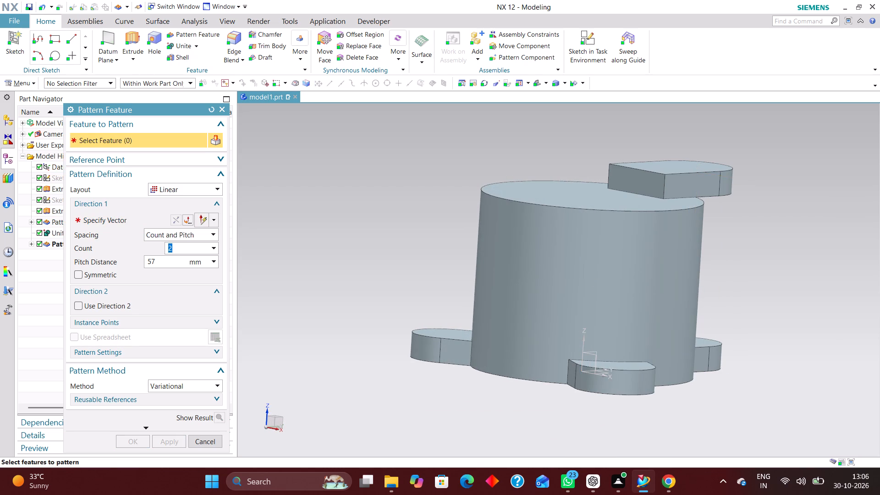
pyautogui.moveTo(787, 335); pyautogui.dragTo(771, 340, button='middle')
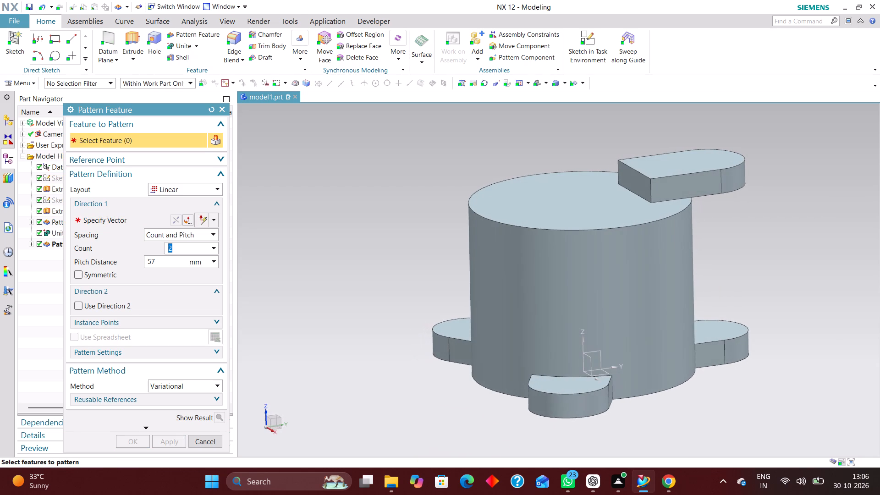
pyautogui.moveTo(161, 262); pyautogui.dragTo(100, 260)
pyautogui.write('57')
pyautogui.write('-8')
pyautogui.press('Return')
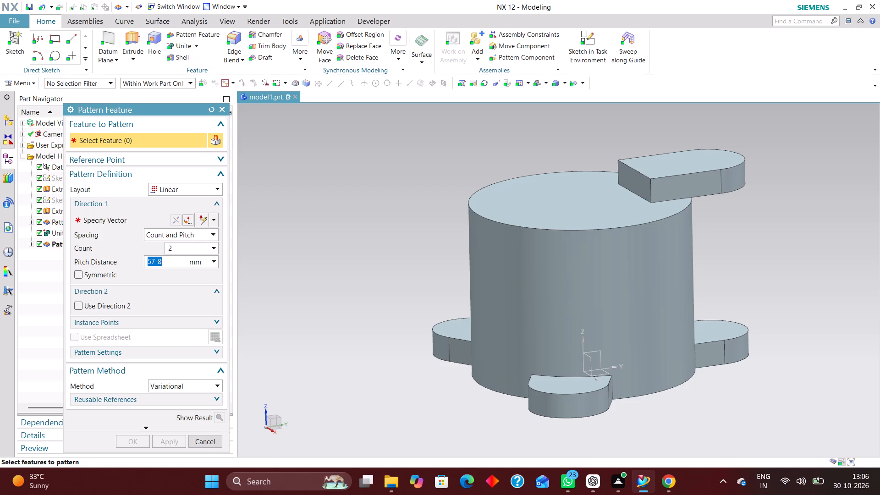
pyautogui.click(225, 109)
# Edit the linear lug pattern and set its pitch distance to 57-8 mm.
pyautogui.doubleClick(737, 172)
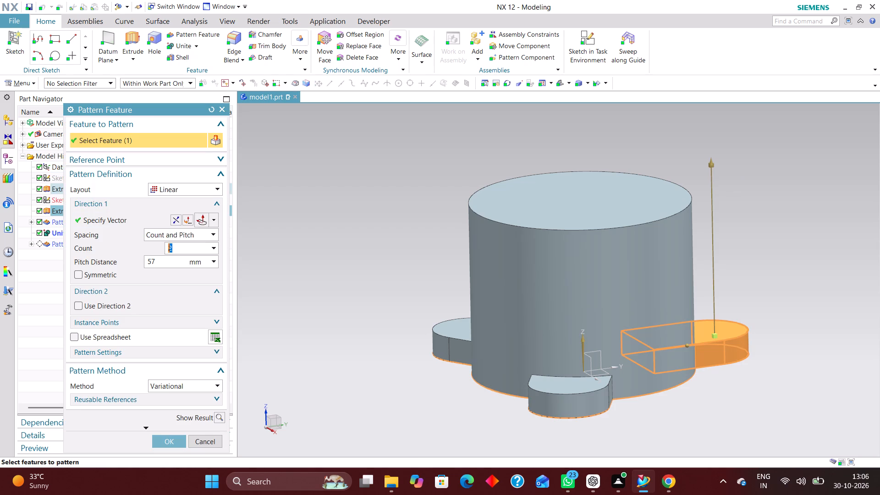
pyautogui.moveTo(157, 259); pyautogui.dragTo(64, 261)
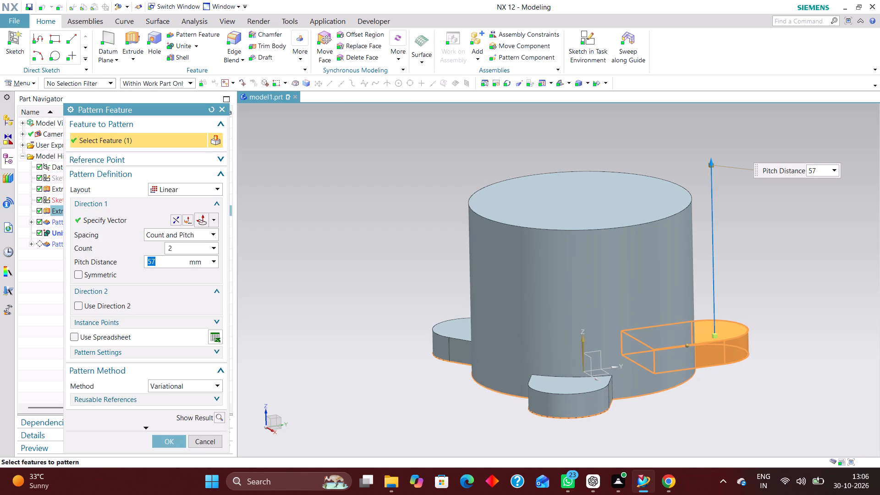
pyautogui.write('57')
pyautogui.write('-8')
pyautogui.press('Return')
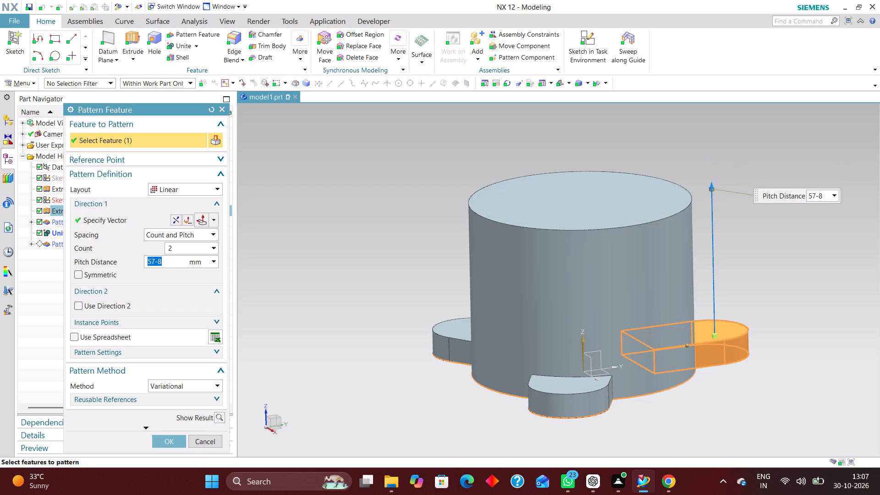
pyautogui.scroll(-2, 422, 238)
pyautogui.moveTo(649, 321); pyautogui.dragTo(625, 244, button='middle')
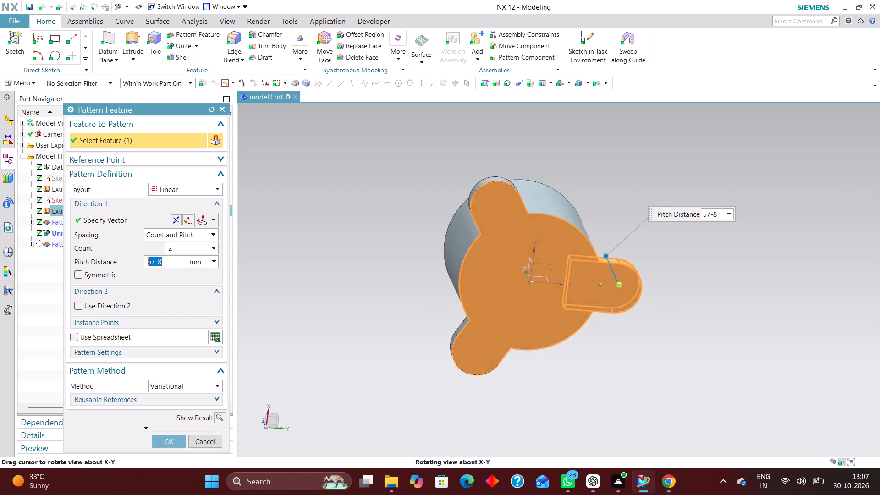
pyautogui.moveTo(625, 244); pyautogui.dragTo(627, 297, button='middle')
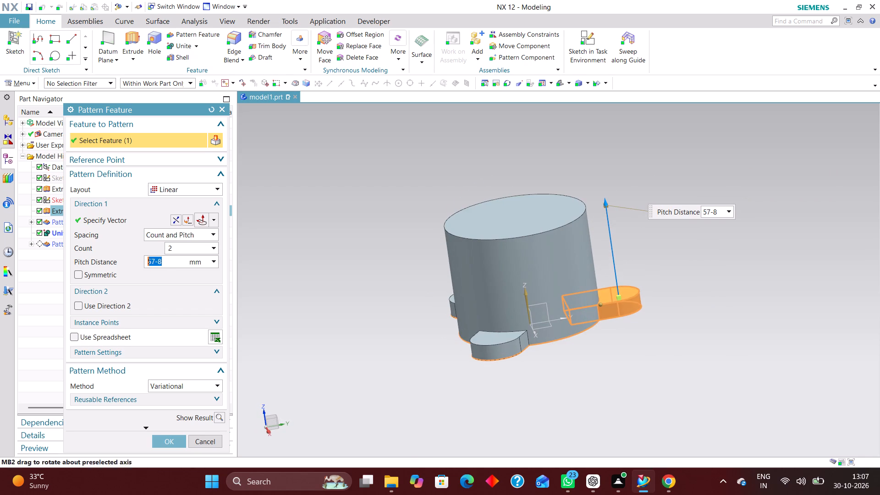
pyautogui.click(171, 442)
# Pattern the upper lug circularly about the datum Z axis with a count of 3 and a pitch angle of 120°.
pyautogui.moveTo(637, 389); pyautogui.dragTo(539, 359, button='middle')
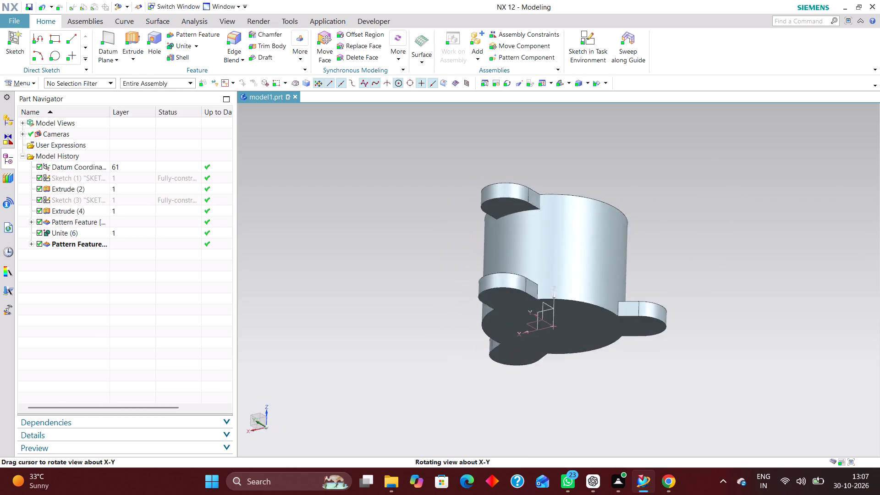
pyautogui.moveTo(539, 359); pyautogui.dragTo(644, 374, button='middle')
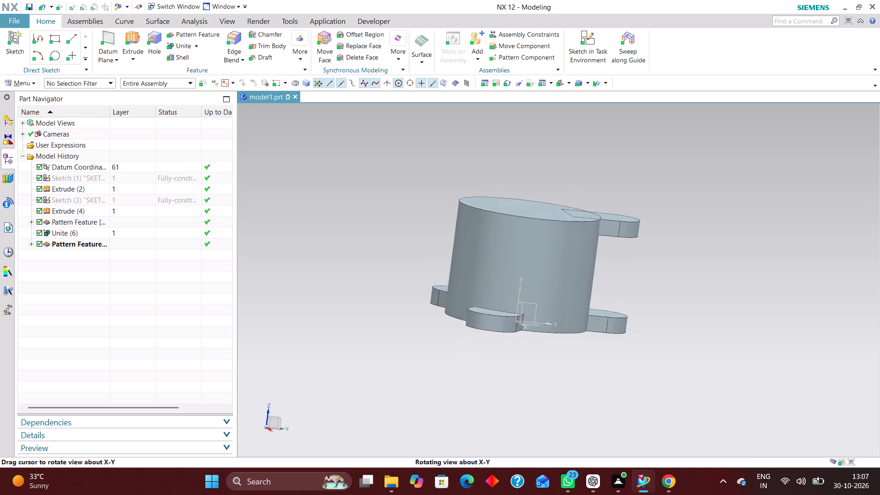
pyautogui.moveTo(644, 374); pyautogui.dragTo(620, 384, button='middle')
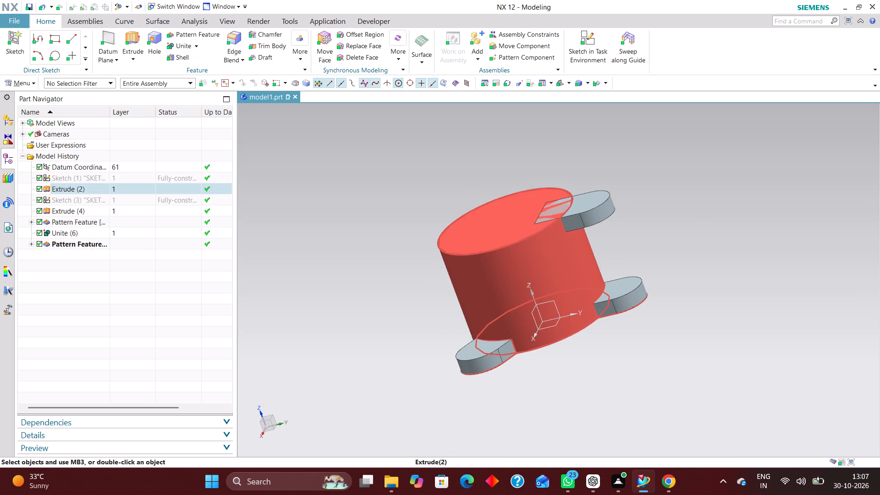
pyautogui.click(192, 30)
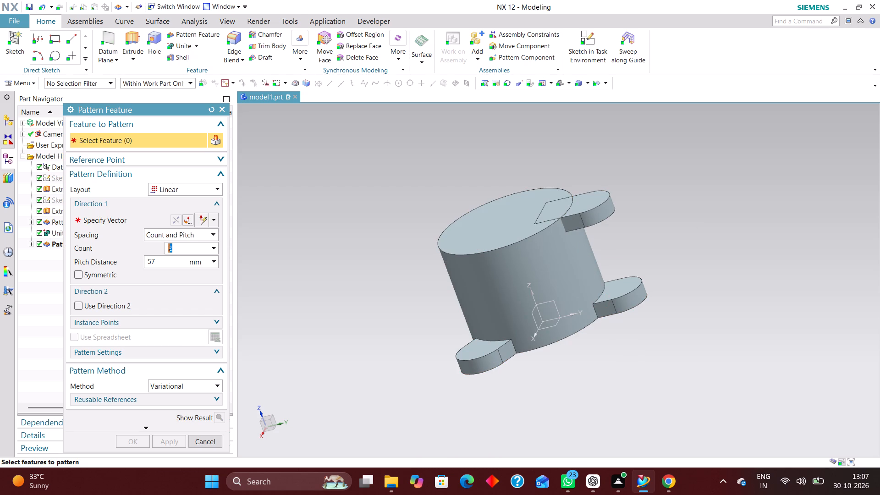
pyautogui.click(181, 192)
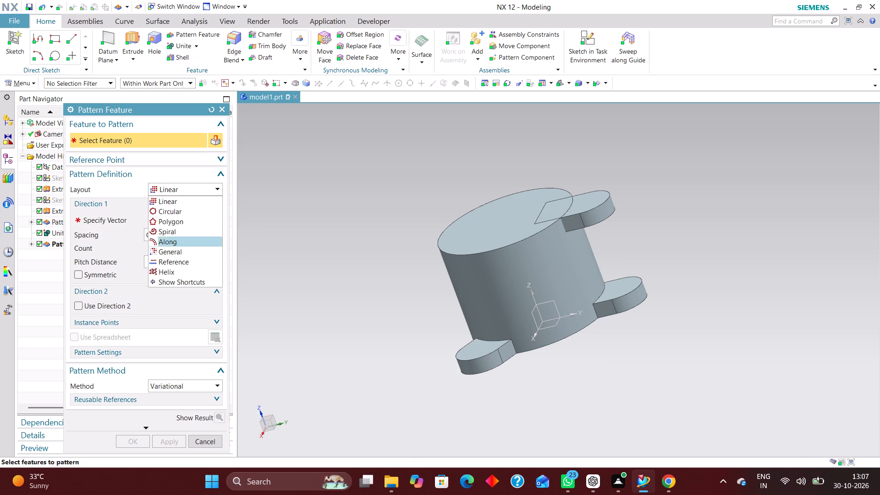
pyautogui.click(184, 210)
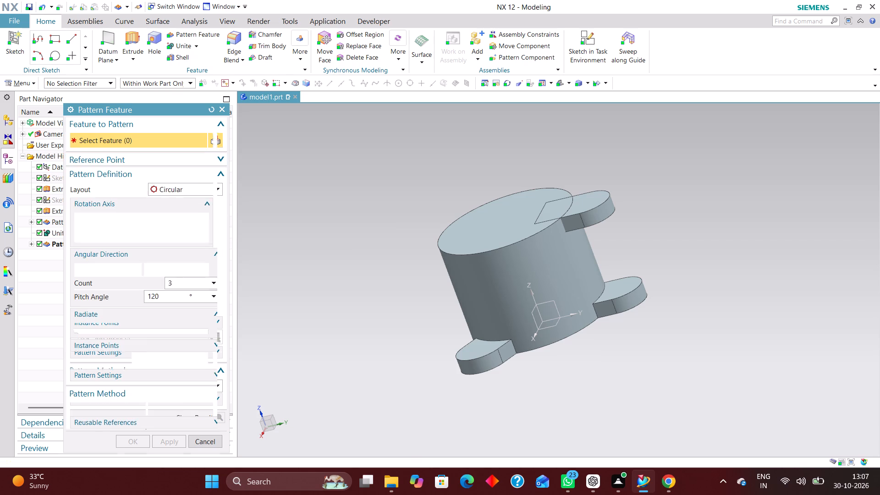
pyautogui.click(603, 205)
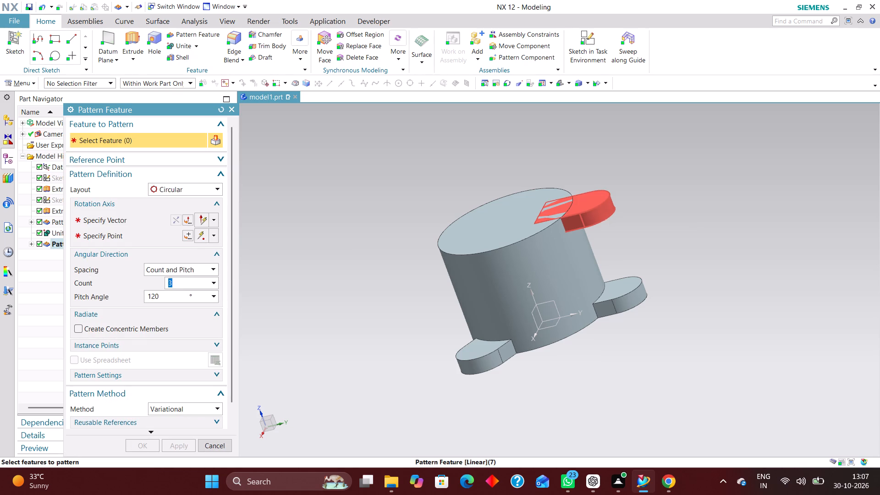
pyautogui.click(107, 220)
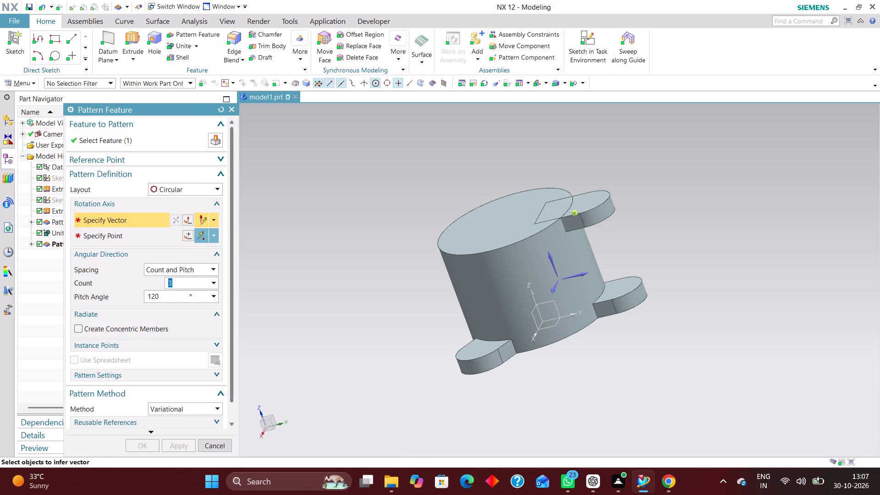
pyautogui.moveTo(667, 337); pyautogui.dragTo(705, 319, button='middle')
pyautogui.moveTo(706, 324); pyautogui.dragTo(709, 333, button='middle')
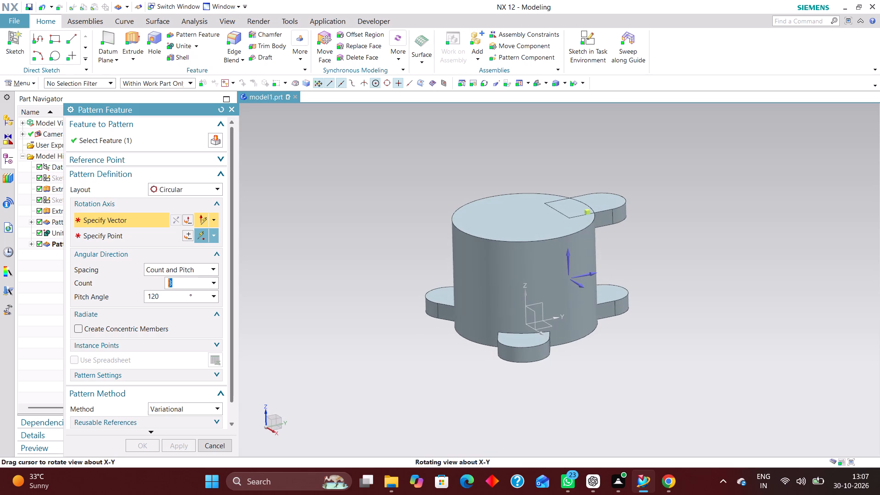
pyautogui.click(526, 294)
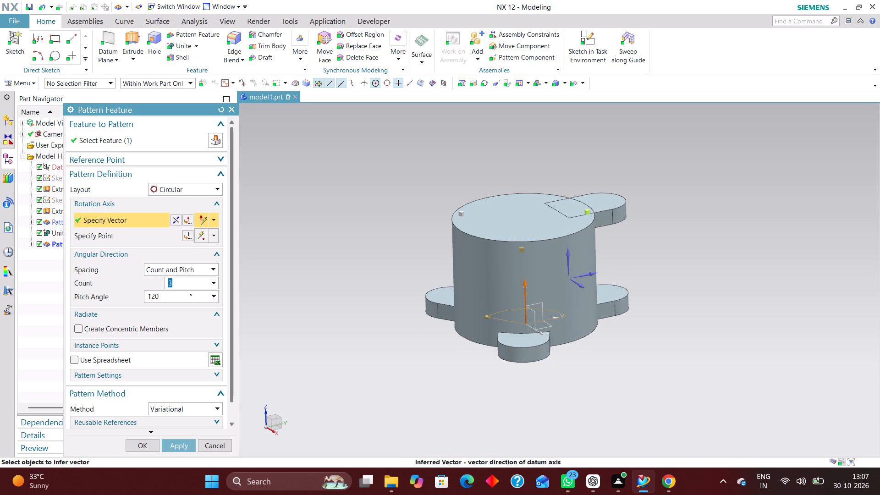
pyautogui.scroll(1, 619, 375)
pyautogui.moveTo(634, 375); pyautogui.dragTo(655, 362, button='middle')
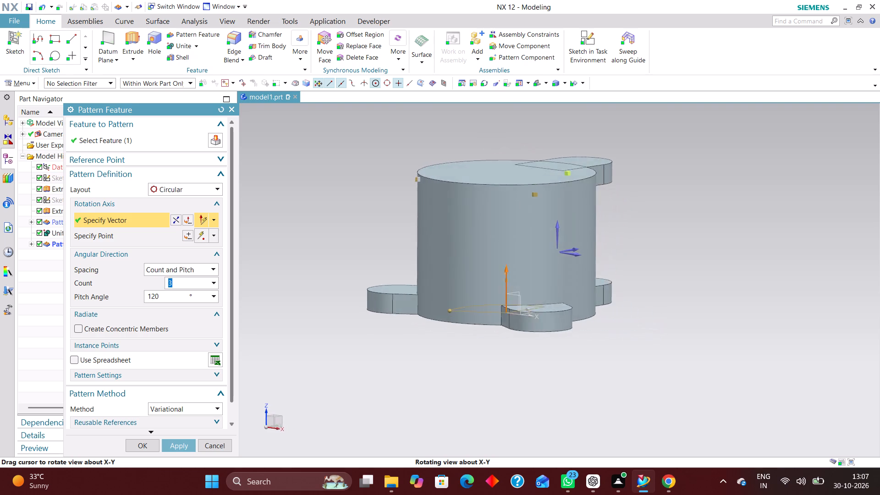
pyautogui.moveTo(655, 362); pyautogui.dragTo(653, 367, button='middle')
pyautogui.scroll(-5, 176, 302)
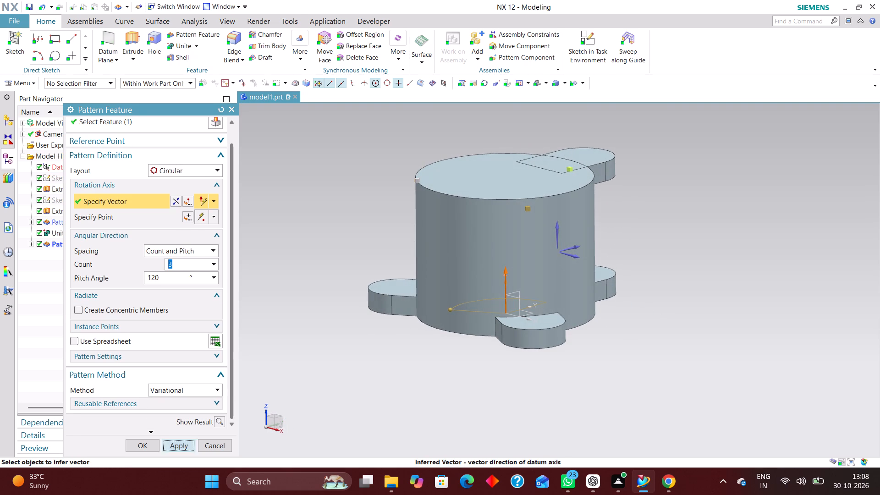
pyautogui.click(176, 442)
pyautogui.click(213, 441)
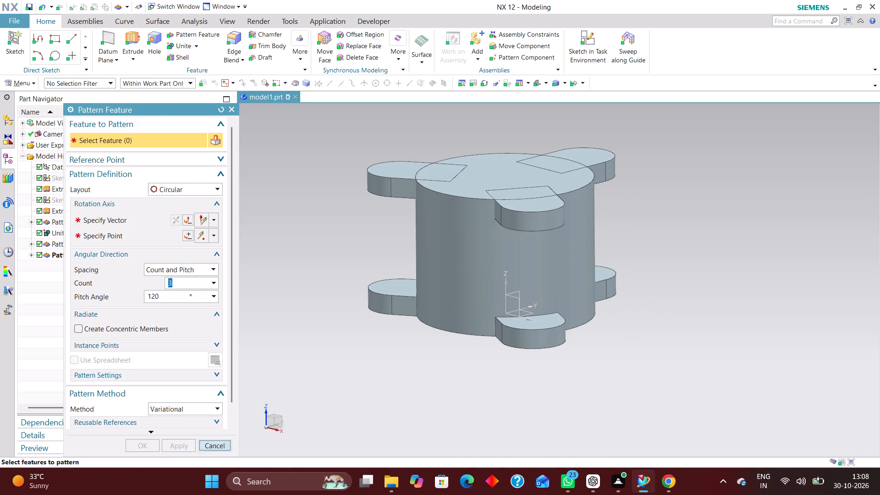
# Unite the cylindrical body as target with the three upper lug bodies as tools.
pyautogui.scroll(-1, 425, 387)
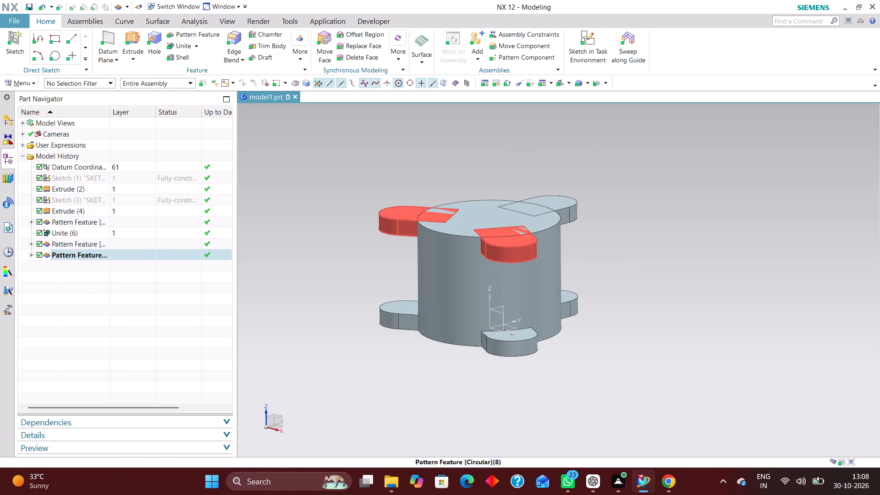
pyautogui.click(184, 47)
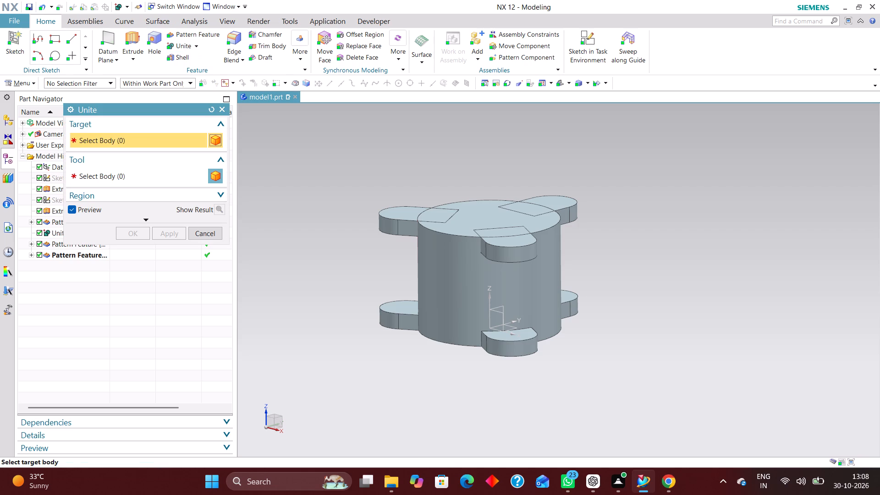
pyautogui.click(456, 268)
pyautogui.moveTo(612, 261); pyautogui.dragTo(605, 295, button='middle')
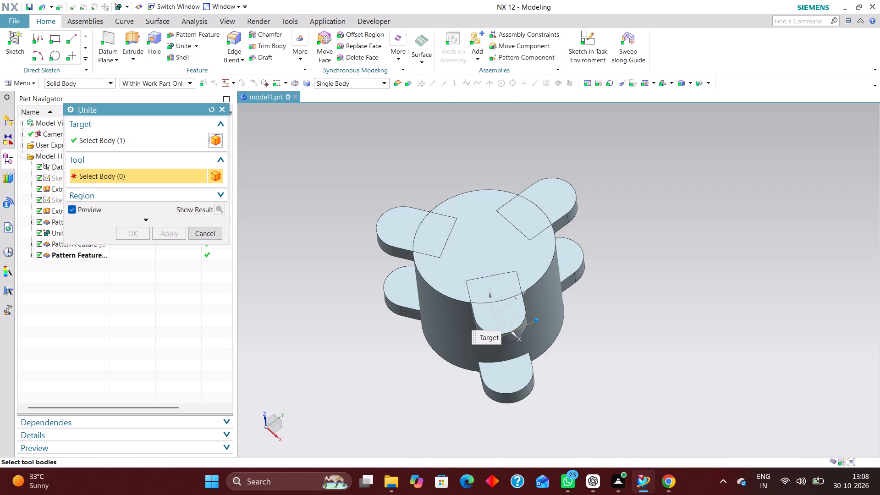
pyautogui.click(556, 196)
pyautogui.click(512, 309)
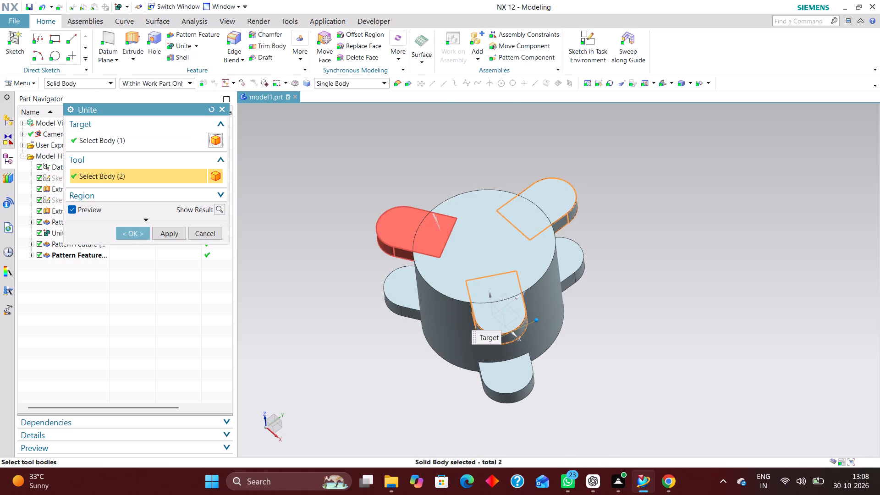
pyautogui.click(394, 247)
pyautogui.click(128, 232)
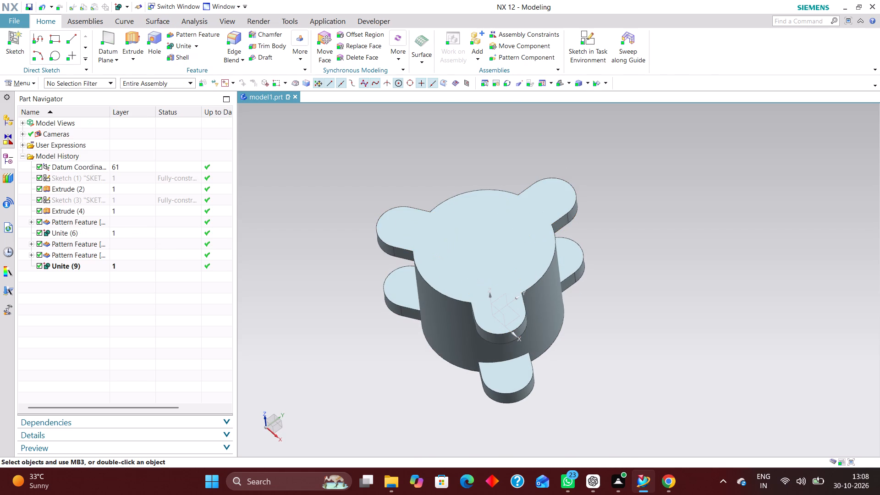
# Create a task-environment sketch on the XZ plane of the datum coordinate system.
pyautogui.moveTo(644, 297); pyautogui.dragTo(604, 368, button='middle')
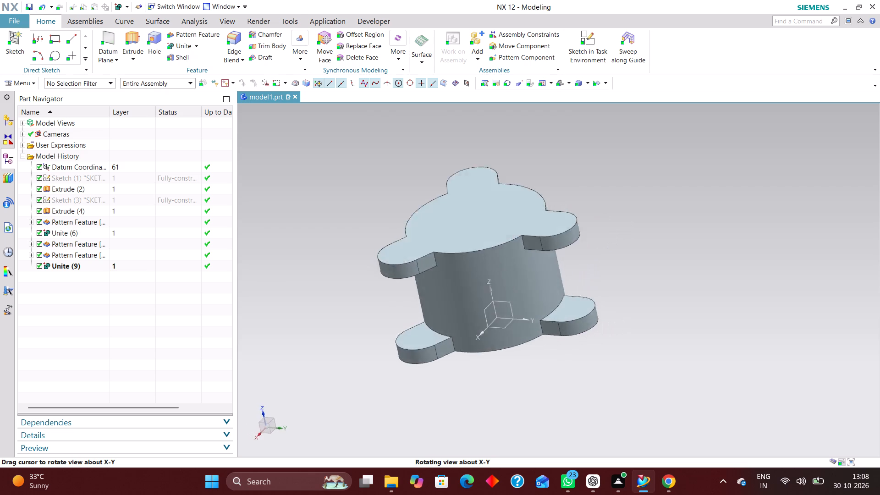
pyautogui.moveTo(604, 368); pyautogui.dragTo(633, 328, button='middle')
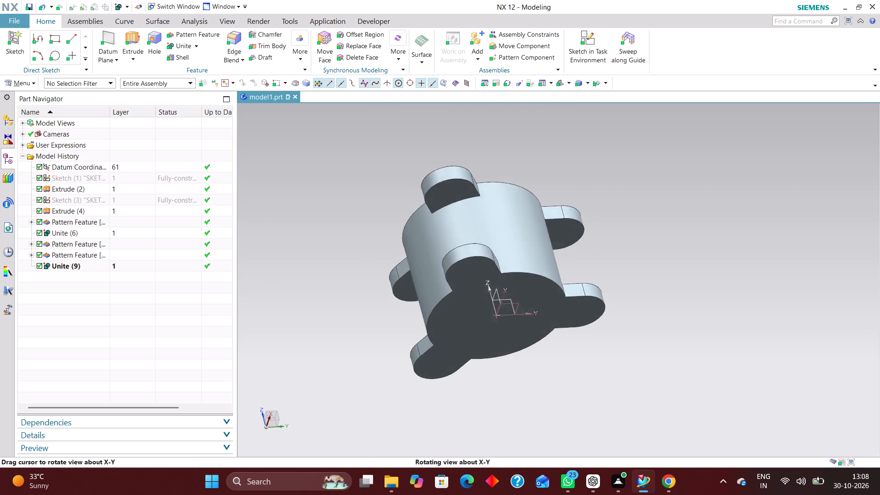
pyautogui.moveTo(633, 328); pyautogui.dragTo(640, 367, button='middle')
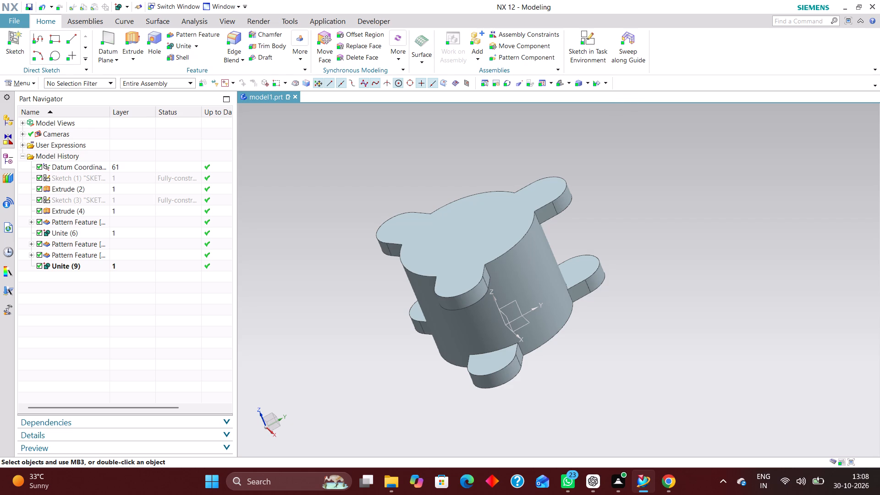
pyautogui.press('End')
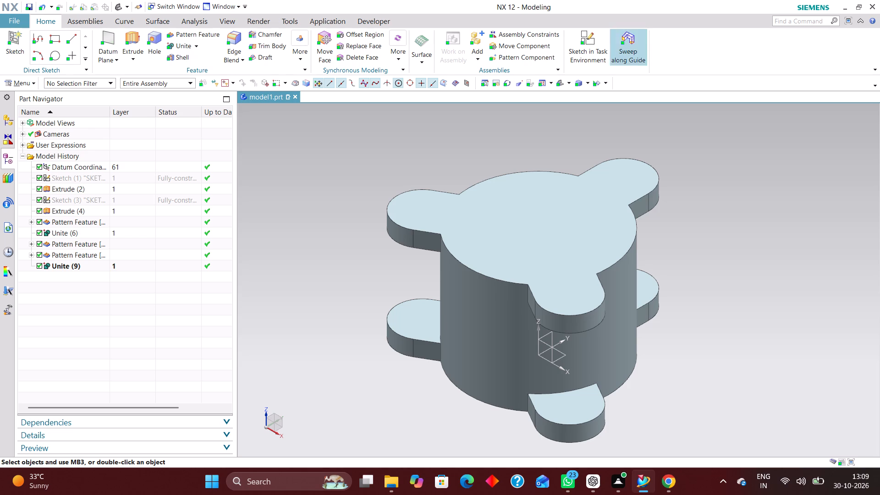
pyautogui.click(592, 39)
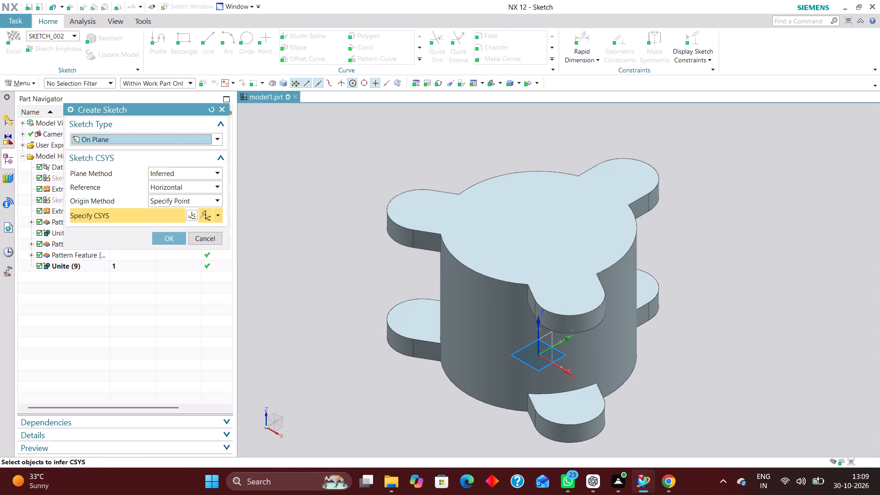
pyautogui.click(549, 346)
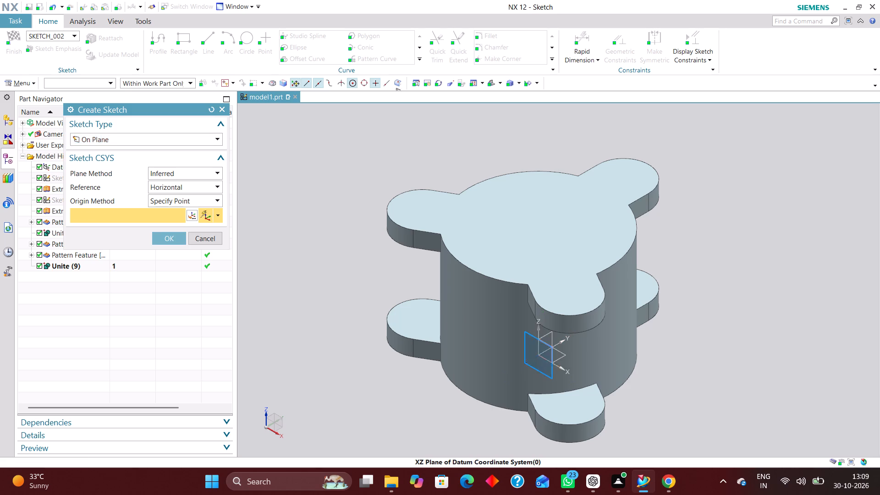
pyautogui.click(169, 226)
pyautogui.click(179, 237)
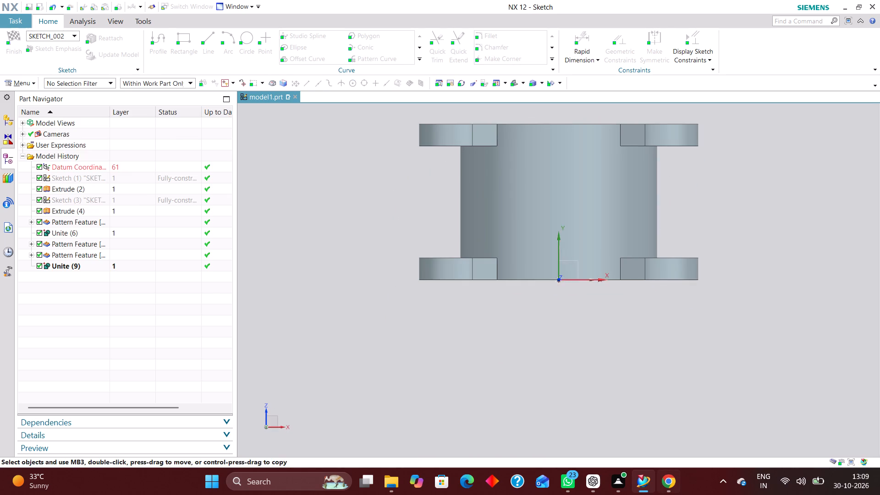
# Sketch a circle about 36 mm in diameter on the cylinder's front and constrain its centre onto the sketch's vertical axis.
pyautogui.click(246, 42)
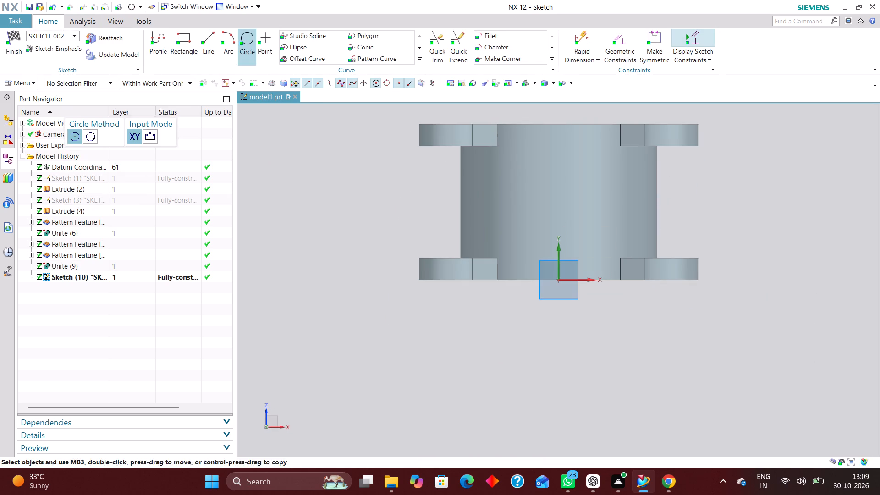
pyautogui.click(555, 198)
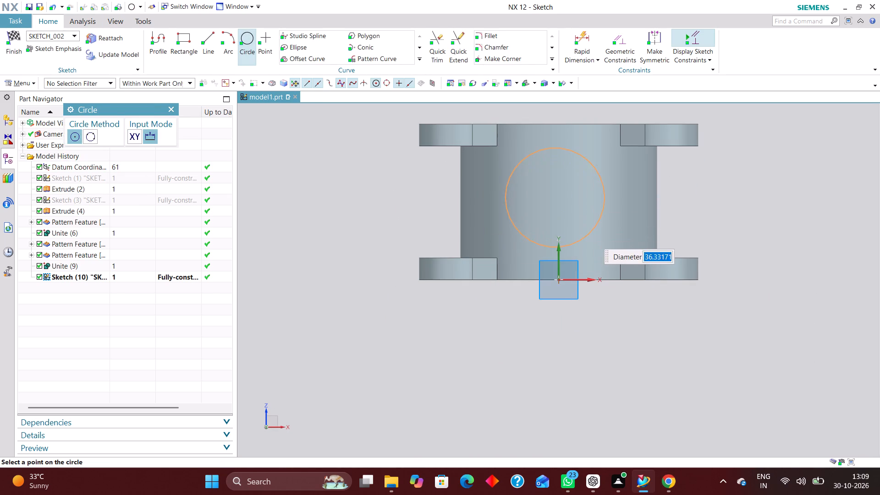
pyautogui.click(589, 234)
pyautogui.click(624, 38)
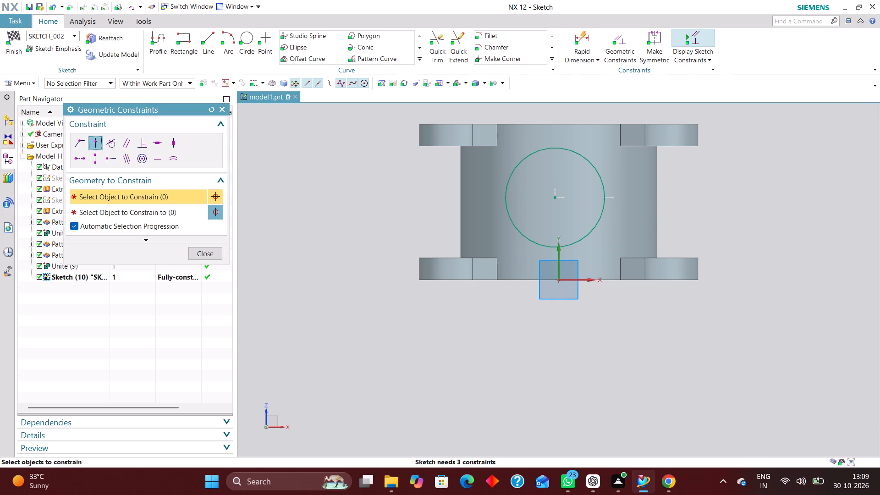
pyautogui.click(553, 195)
pyautogui.click(556, 263)
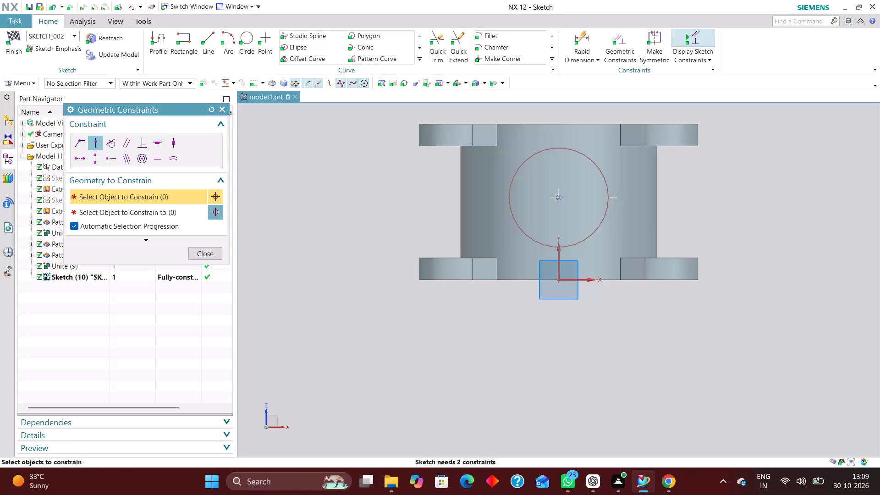
# Dimension the circle's centre 29 mm above the sketch origin.
pyautogui.click(581, 36)
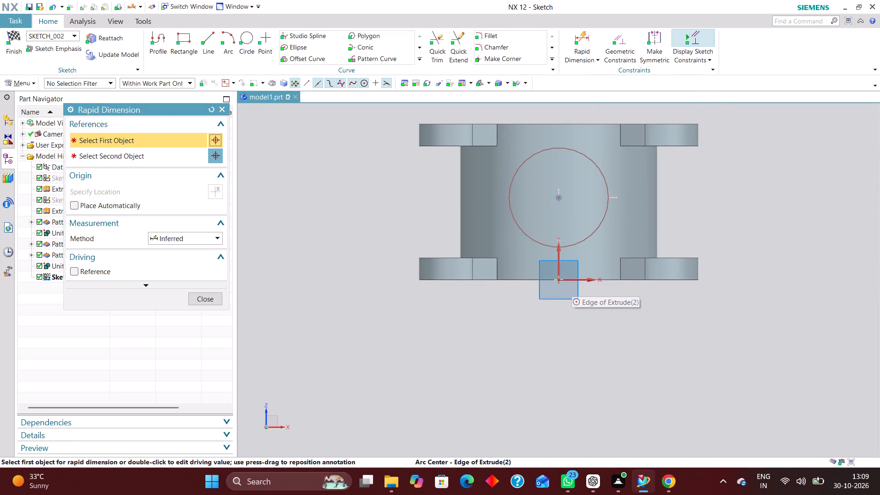
pyautogui.click(585, 280)
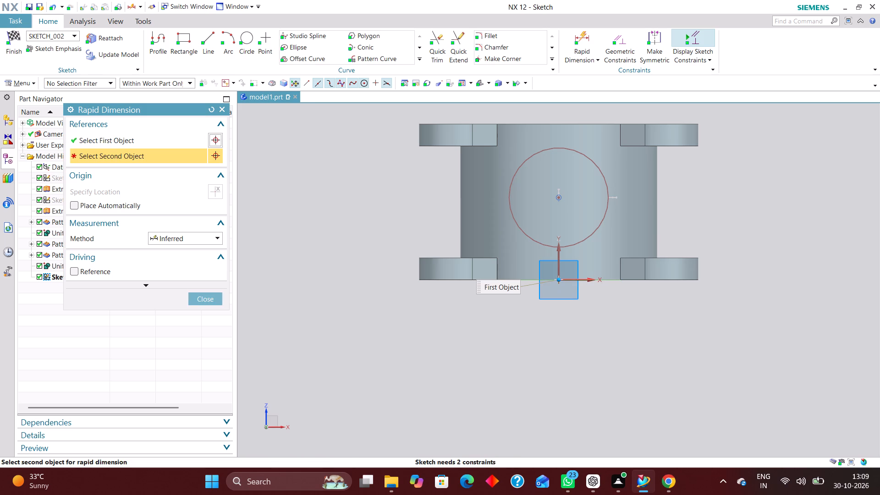
pyautogui.click(557, 194)
pyautogui.click(763, 234)
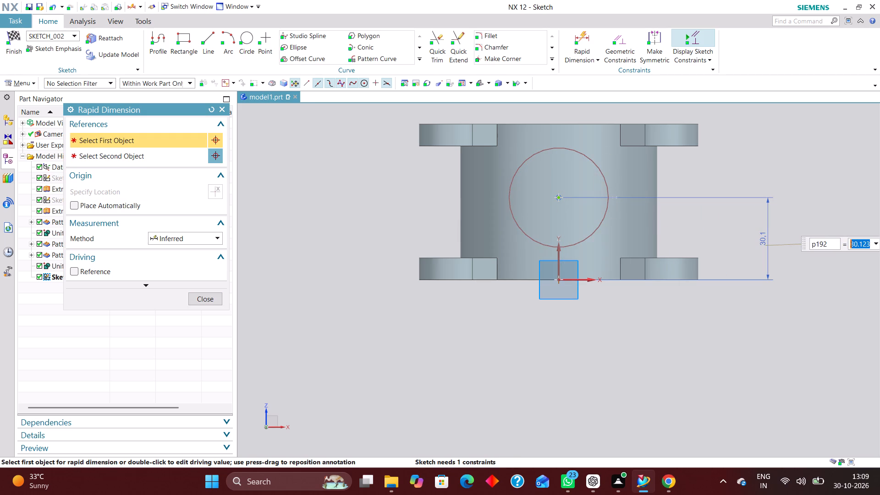
pyautogui.write('29')
pyautogui.press('Return')
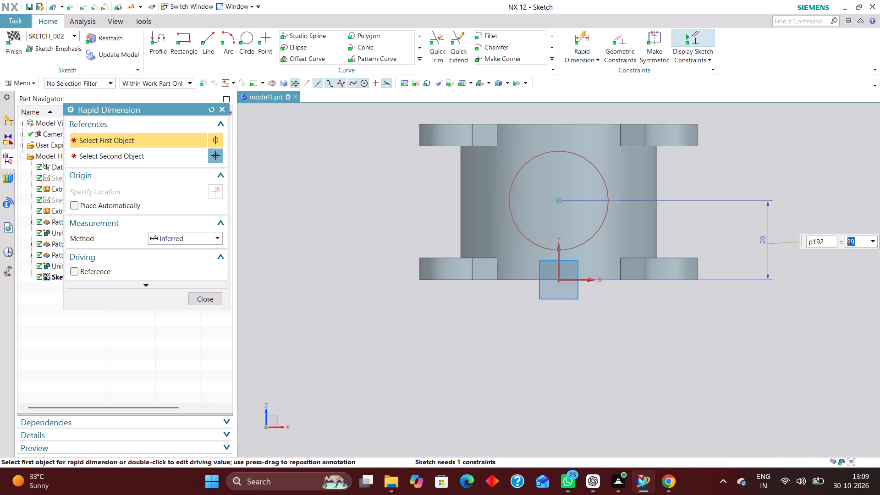
# Set the circle's diameter to 51 mm with a diametral dimension and finish the sketch.
pyautogui.click(208, 241)
pyautogui.click(178, 330)
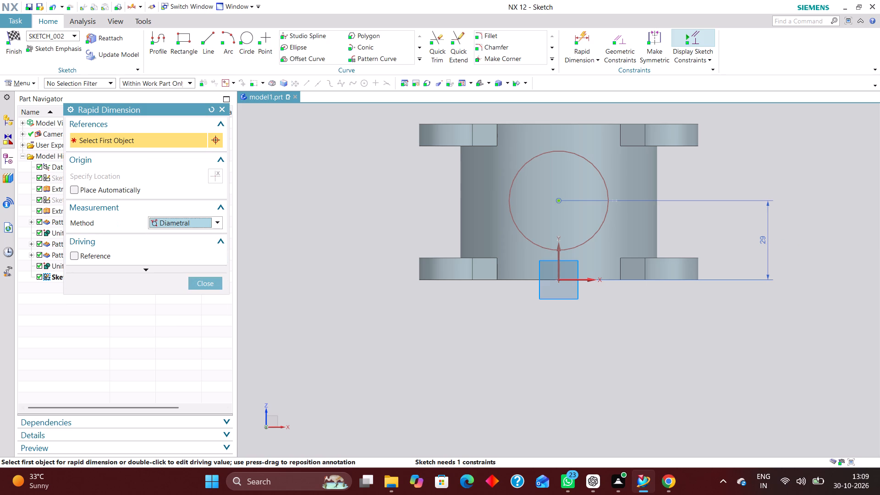
pyautogui.click(534, 242)
pyautogui.click(506, 331)
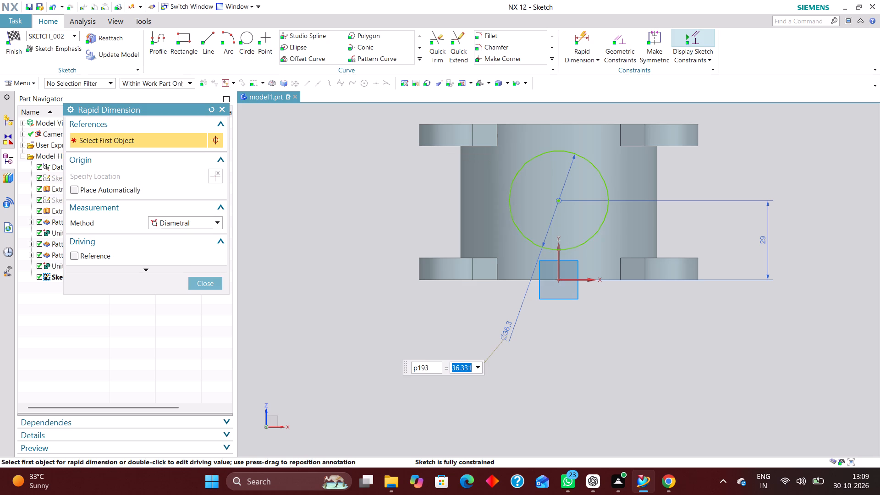
pyautogui.write('51')
pyautogui.press('Return')
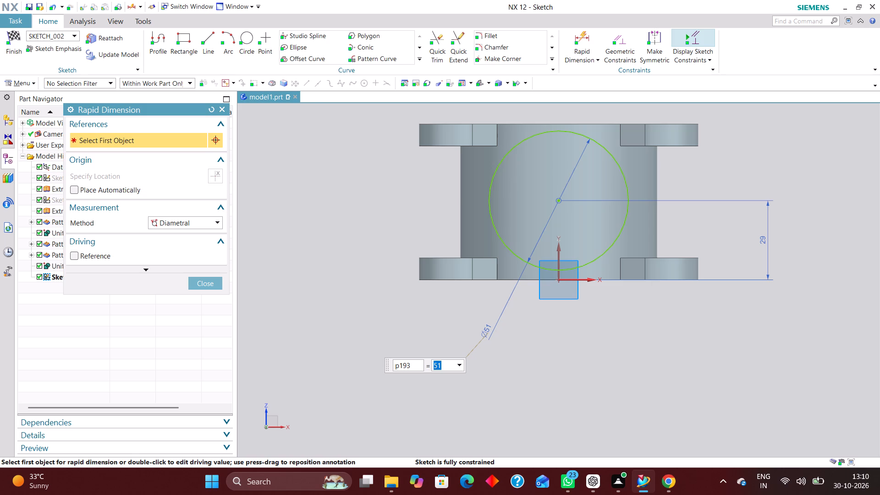
pyautogui.click(203, 285)
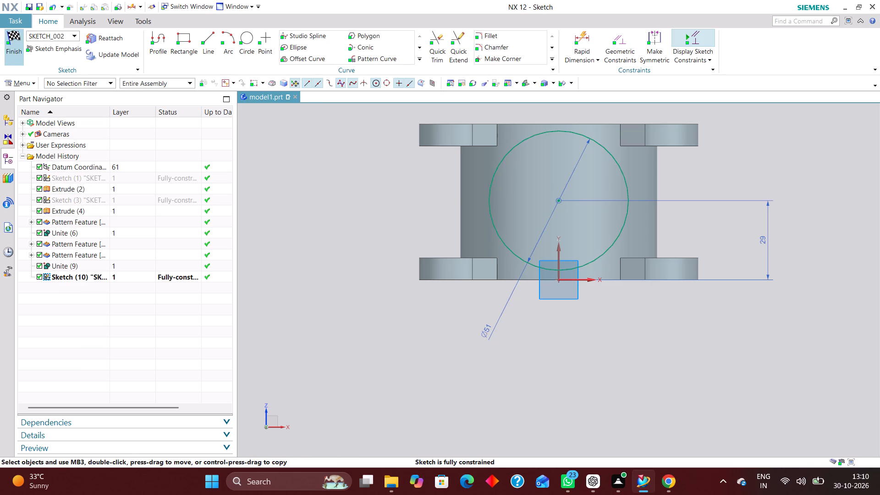
pyautogui.click(15, 38)
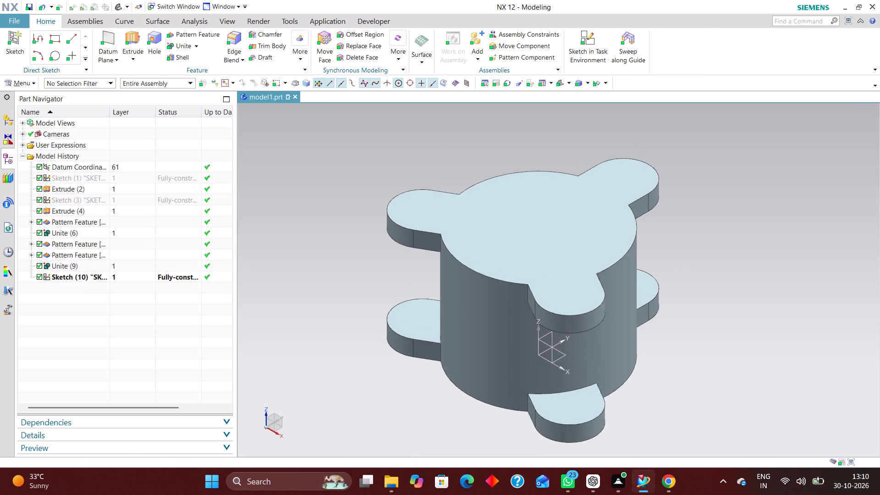
# Extrude the 51 mm circle sketch from 0 to 41 mm outward through the cylinder's front as a separate body.
pyautogui.click(129, 38)
pyautogui.click(54, 277)
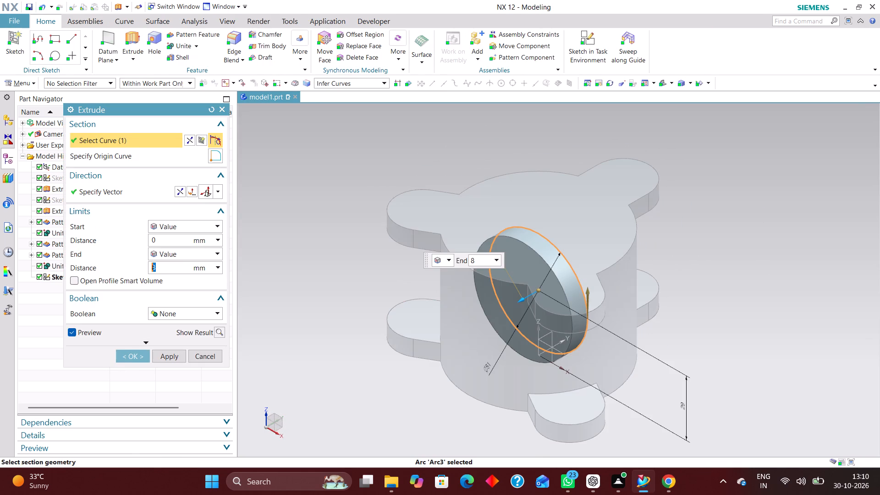
pyautogui.moveTo(391, 297); pyautogui.dragTo(367, 280, button='middle')
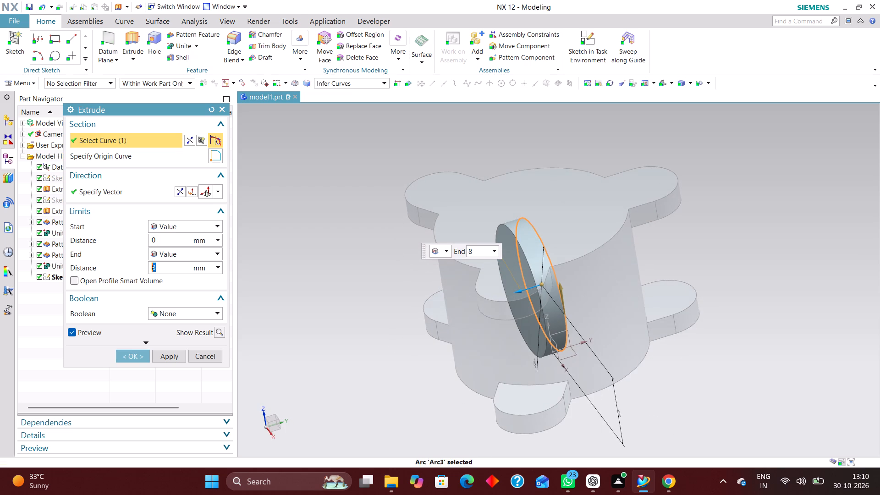
pyautogui.moveTo(742, 257); pyautogui.dragTo(633, 270, button='right')
pyautogui.moveTo(532, 287); pyautogui.dragTo(469, 278)
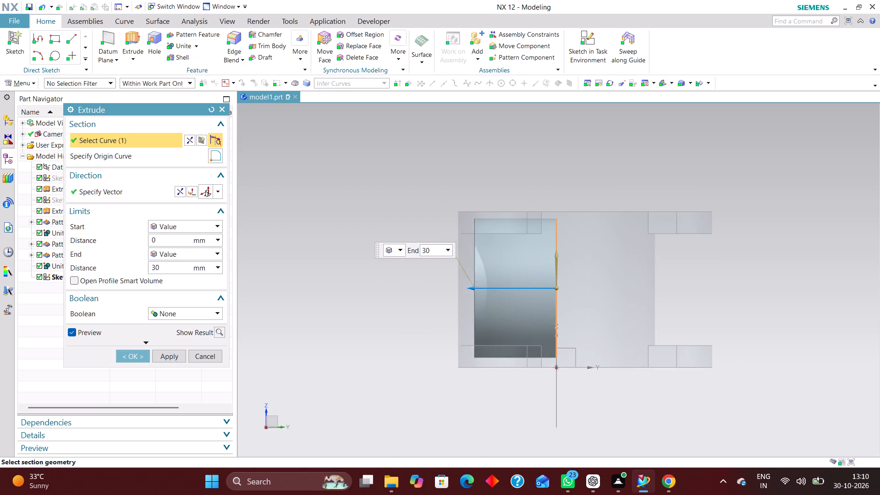
pyautogui.moveTo(469, 278); pyautogui.dragTo(440, 270)
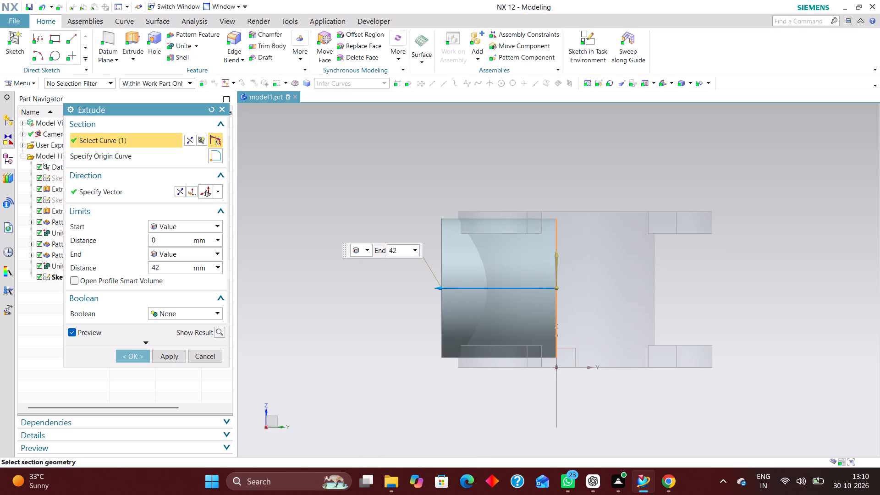
pyautogui.moveTo(440, 270); pyautogui.dragTo(442, 270)
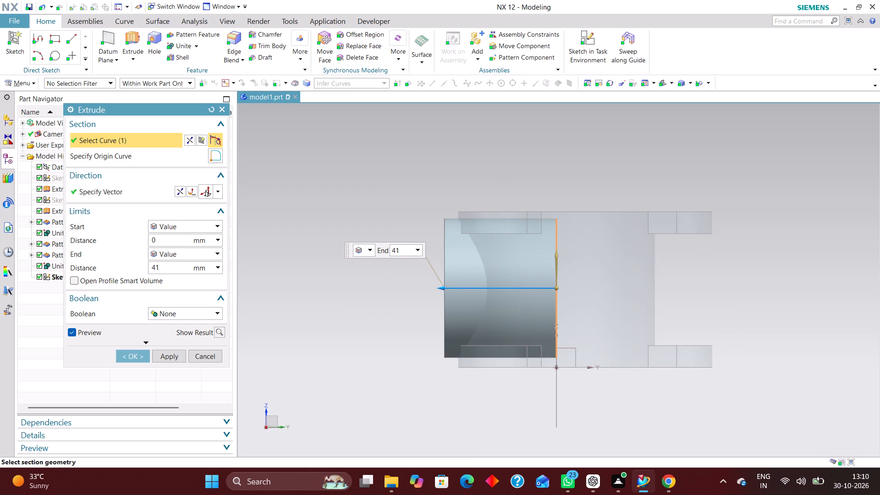
pyautogui.moveTo(442, 270); pyautogui.dragTo(440, 270)
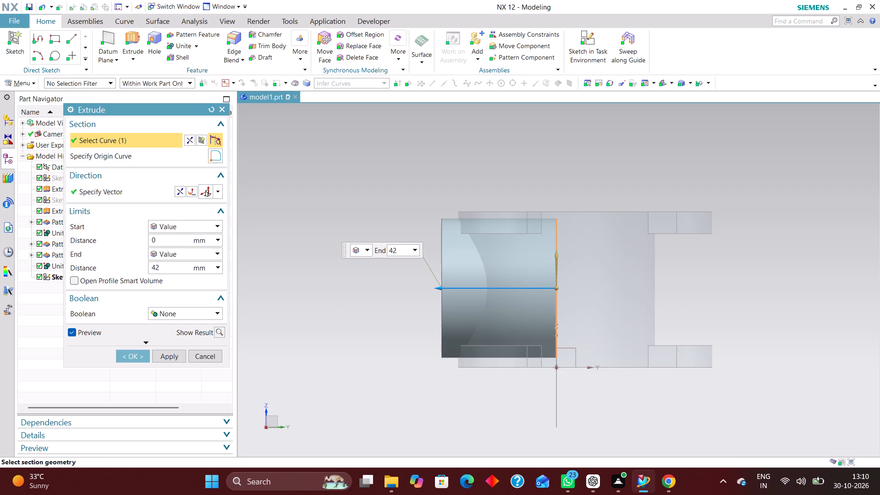
pyautogui.moveTo(440, 270); pyautogui.dragTo(442, 271)
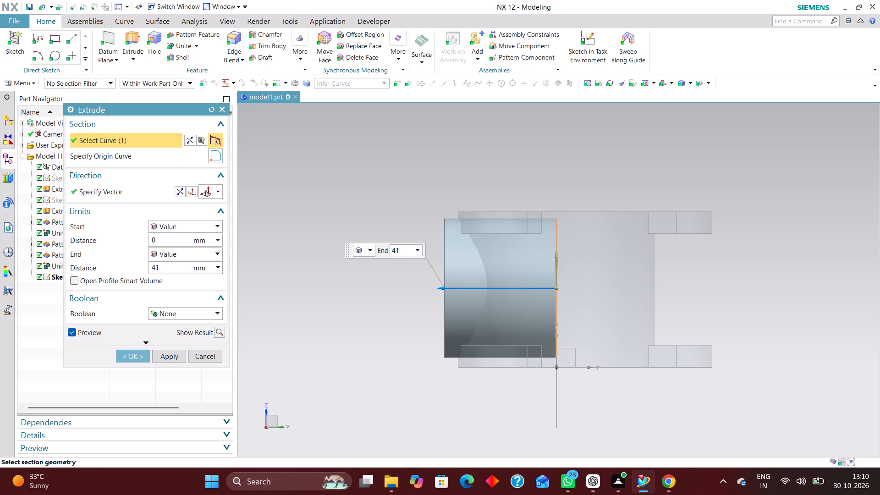
pyautogui.moveTo(442, 271); pyautogui.dragTo(443, 271)
pyautogui.scroll(-2, 405, 347)
pyautogui.moveTo(378, 346); pyautogui.dragTo(393, 350, button='middle')
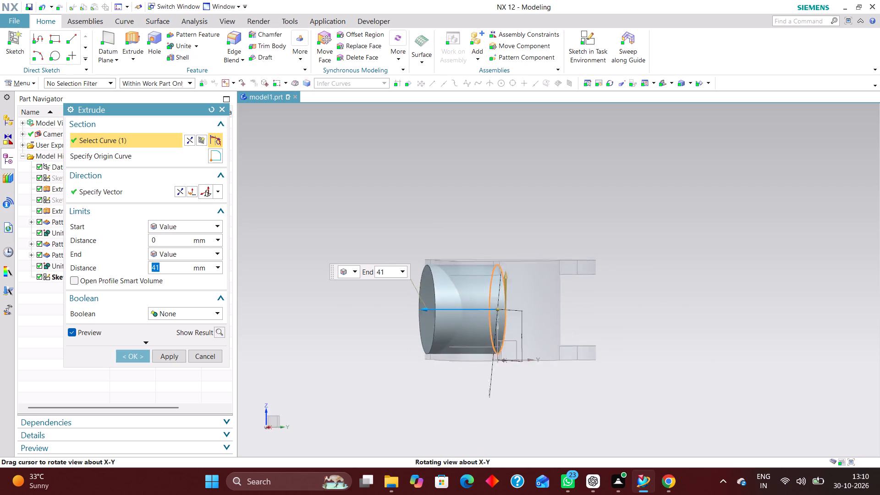
pyautogui.moveTo(393, 350); pyautogui.dragTo(404, 362, button='middle')
pyautogui.click(139, 350)
# Examine the extruded round side boss and its junction with the cylinder from several angles.
pyautogui.scroll(3, 447, 321)
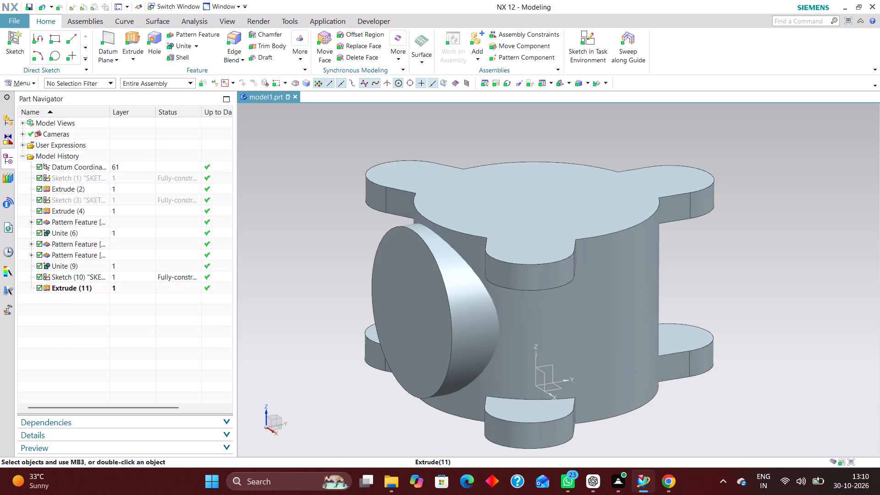
pyautogui.scroll(-2, 509, 375)
pyautogui.moveTo(625, 380); pyautogui.dragTo(632, 392, button='middle')
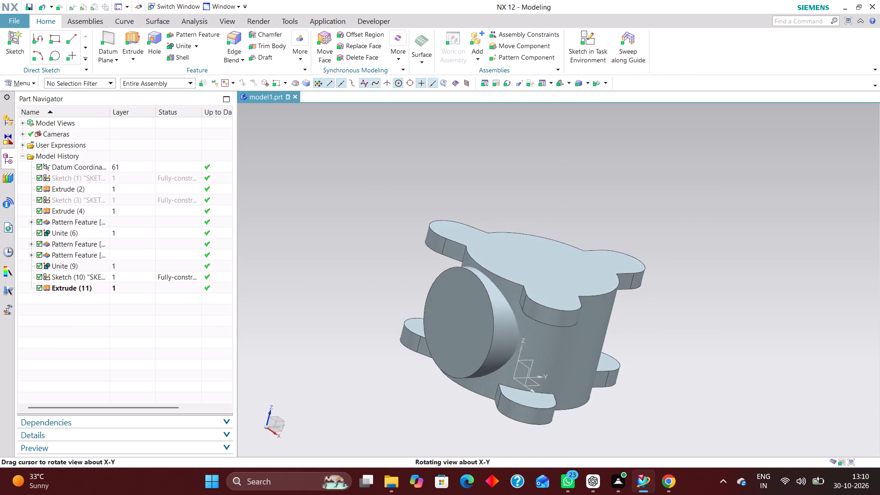
pyautogui.moveTo(632, 392); pyautogui.dragTo(621, 392, button='middle')
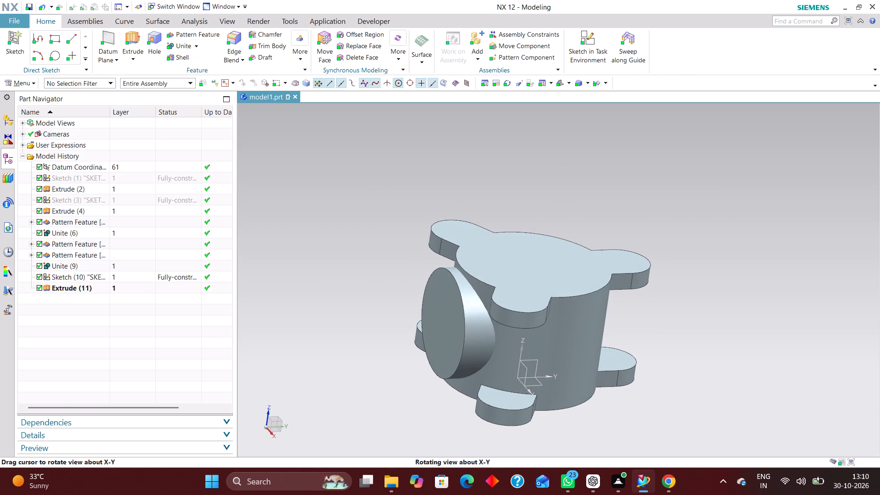
pyautogui.moveTo(621, 392); pyautogui.dragTo(620, 392, button='middle')
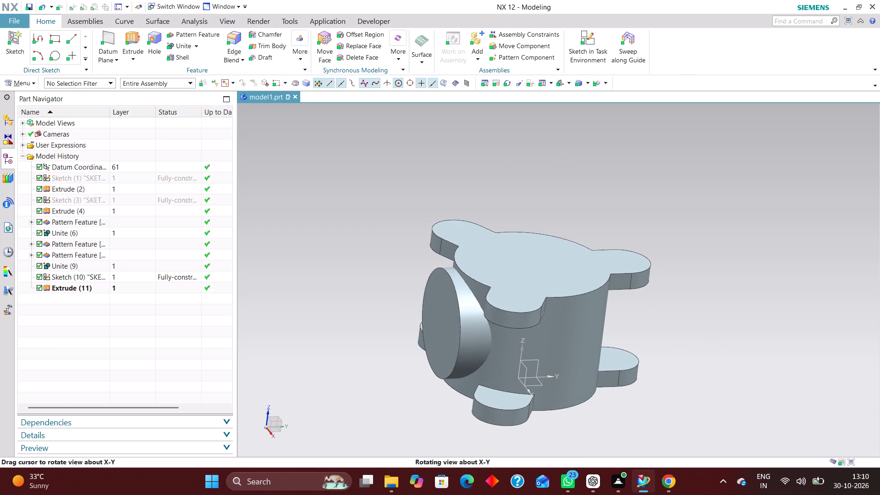
pyautogui.moveTo(620, 392); pyautogui.dragTo(617, 393, button='middle')
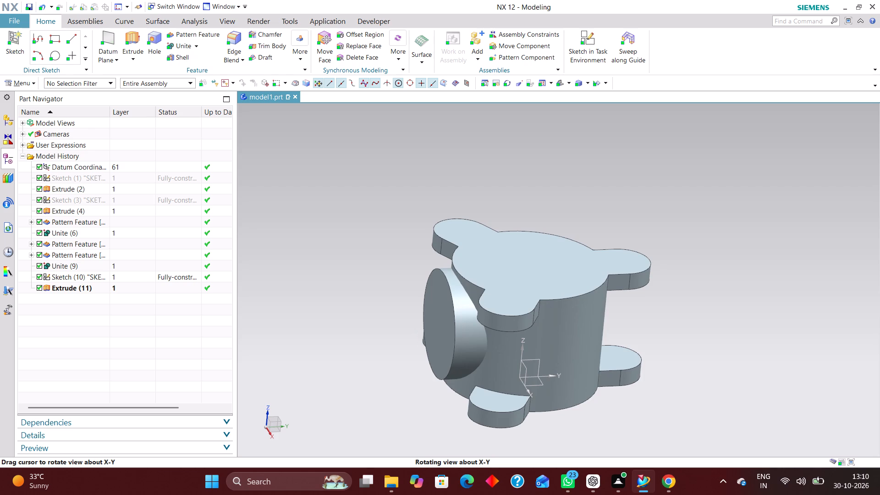
pyautogui.moveTo(617, 393); pyautogui.dragTo(614, 394, button='middle')
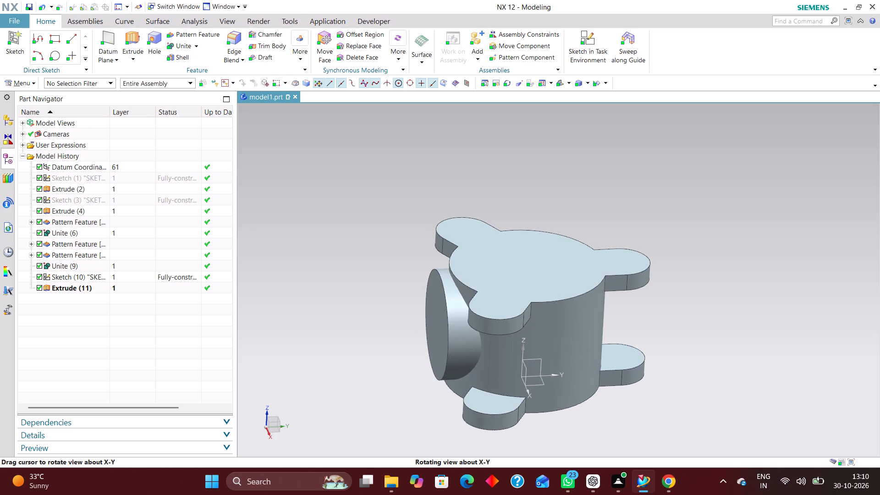
pyautogui.moveTo(614, 394); pyautogui.dragTo(610, 393, button='middle')
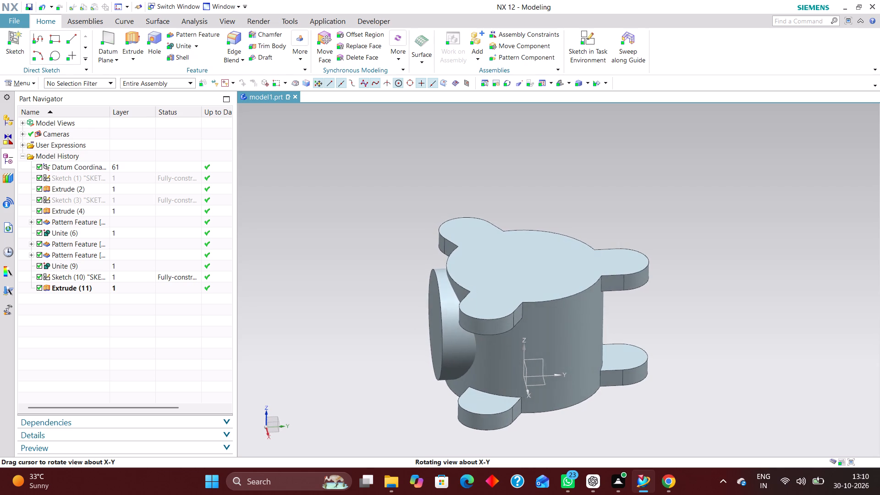
pyautogui.moveTo(610, 393); pyautogui.dragTo(610, 393, button='middle')
pyautogui.middleClick(610, 393)
pyautogui.middleClick(610, 393)
pyautogui.moveTo(610, 393); pyautogui.dragTo(629, 392, button='middle')
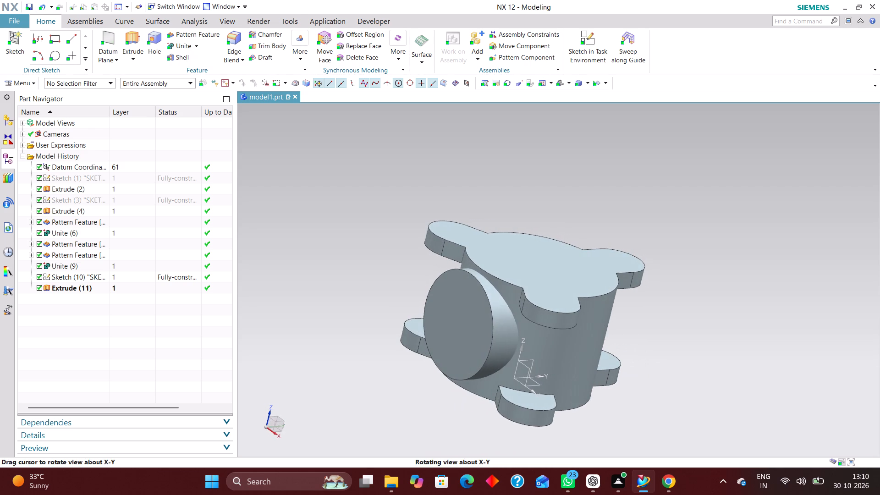
# Unite the main valve body as target with the round side boss as tool.
pyautogui.click(558, 82)
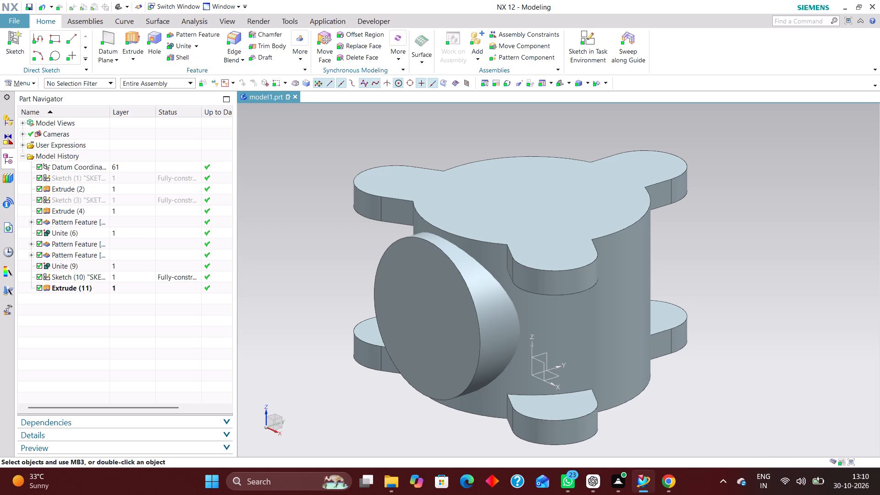
pyautogui.click(181, 44)
pyautogui.click(424, 174)
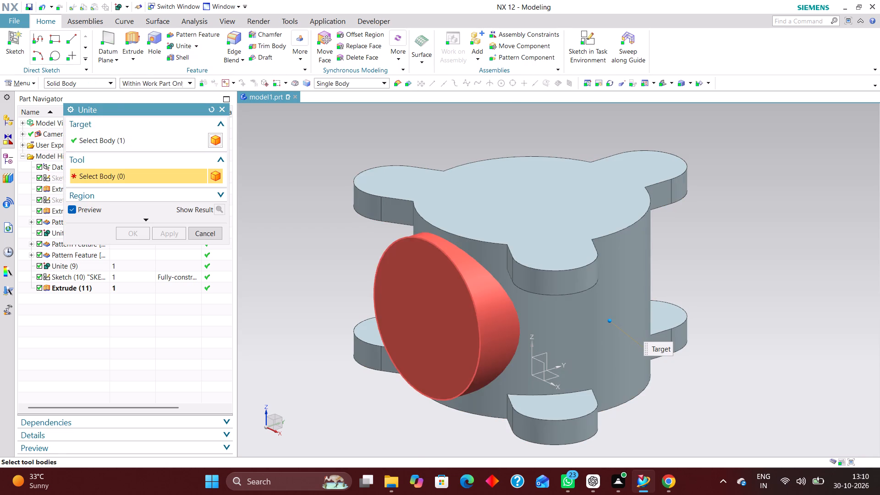
pyautogui.click(432, 297)
pyautogui.click(138, 233)
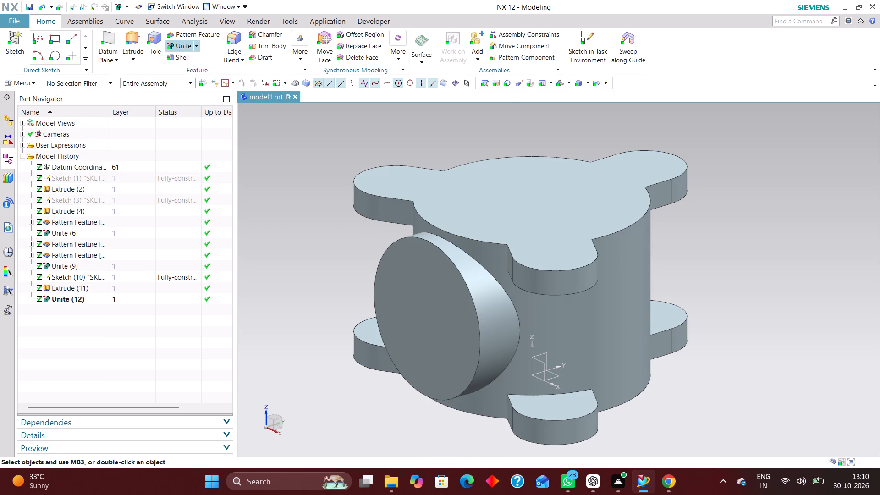
# Cut a simple 22 mm diameter hole, depth limit Until Next, centred on the side boss's circular face and normal to it.
pyautogui.click(158, 39)
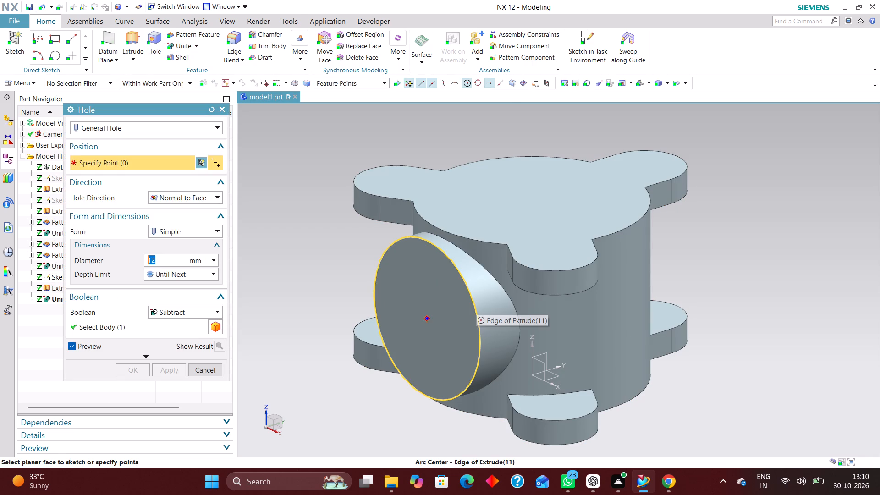
pyautogui.click(474, 303)
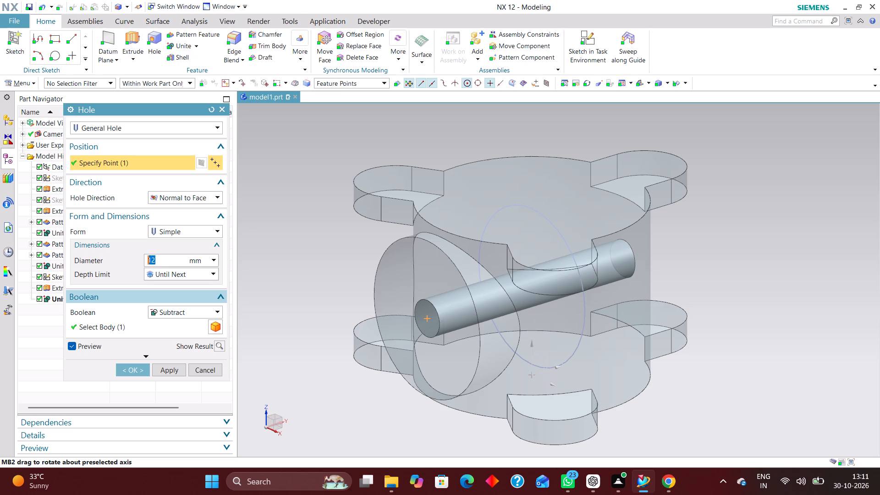
pyautogui.write('22')
pyautogui.press('Return')
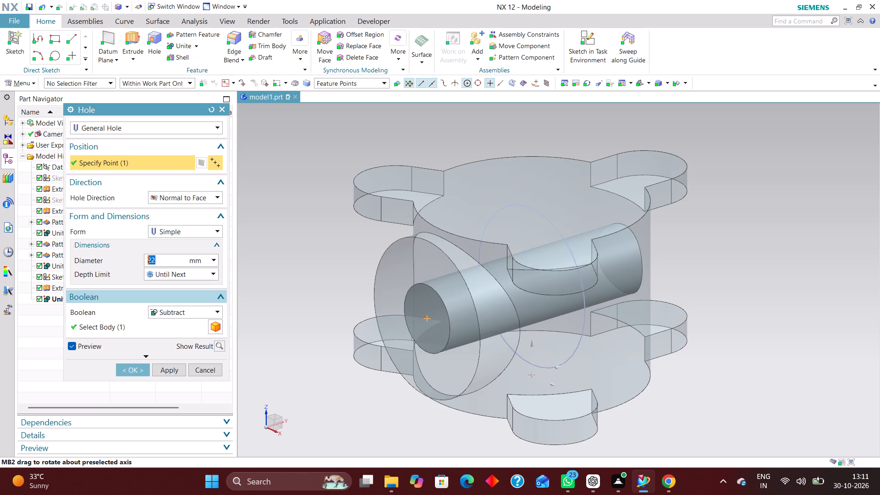
pyautogui.click(134, 367)
pyautogui.moveTo(670, 379); pyautogui.dragTo(588, 392, button='middle')
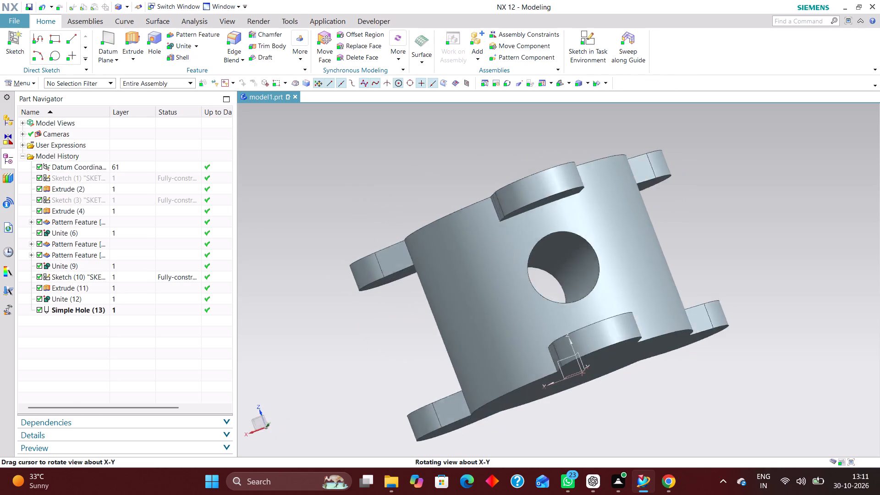
pyautogui.moveTo(588, 392); pyautogui.dragTo(628, 384, button='middle')
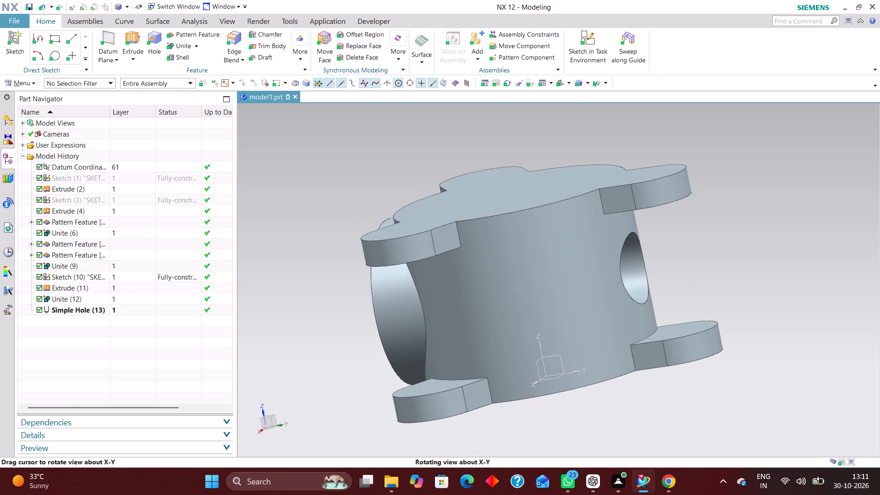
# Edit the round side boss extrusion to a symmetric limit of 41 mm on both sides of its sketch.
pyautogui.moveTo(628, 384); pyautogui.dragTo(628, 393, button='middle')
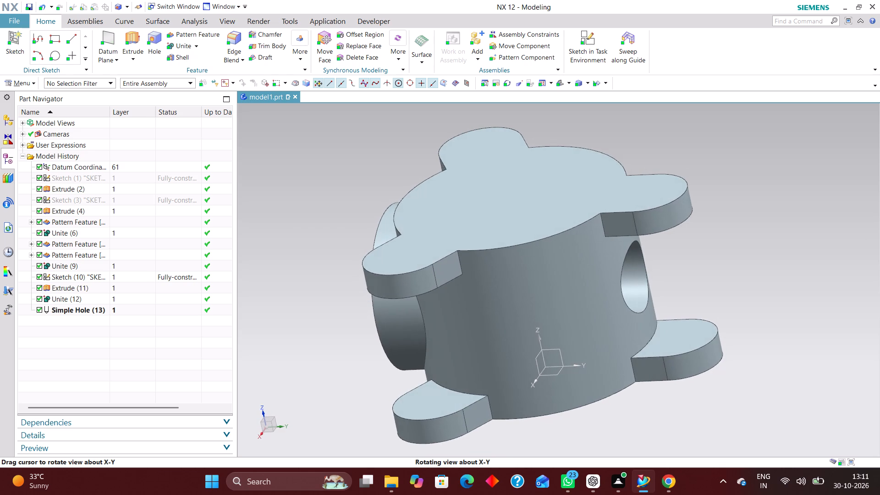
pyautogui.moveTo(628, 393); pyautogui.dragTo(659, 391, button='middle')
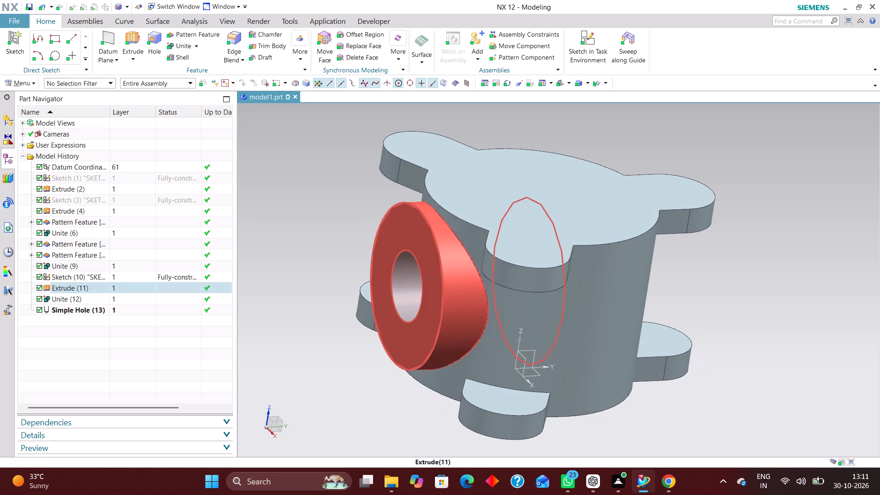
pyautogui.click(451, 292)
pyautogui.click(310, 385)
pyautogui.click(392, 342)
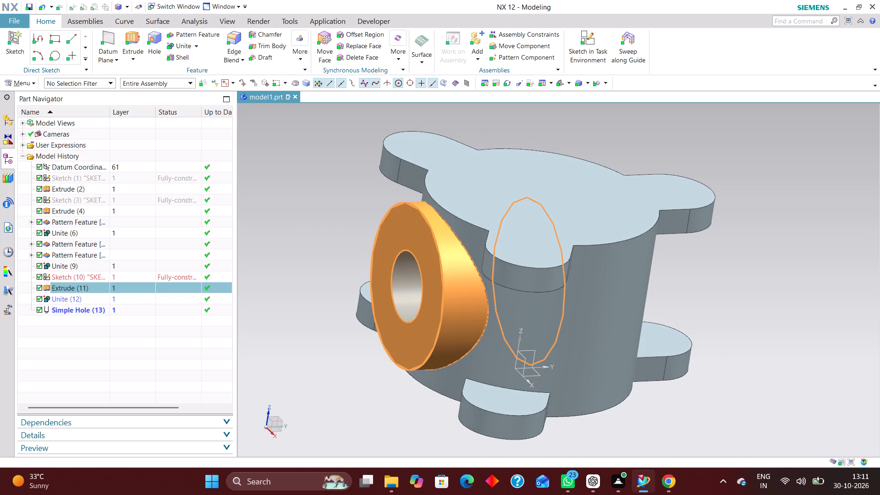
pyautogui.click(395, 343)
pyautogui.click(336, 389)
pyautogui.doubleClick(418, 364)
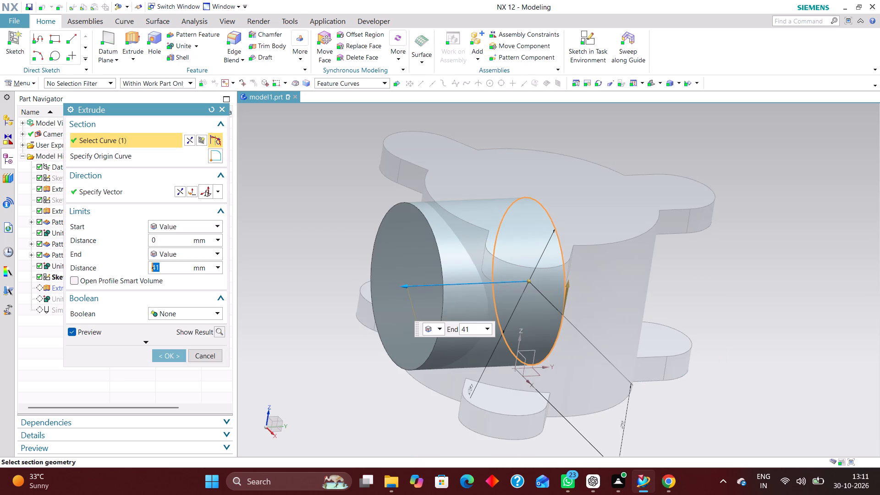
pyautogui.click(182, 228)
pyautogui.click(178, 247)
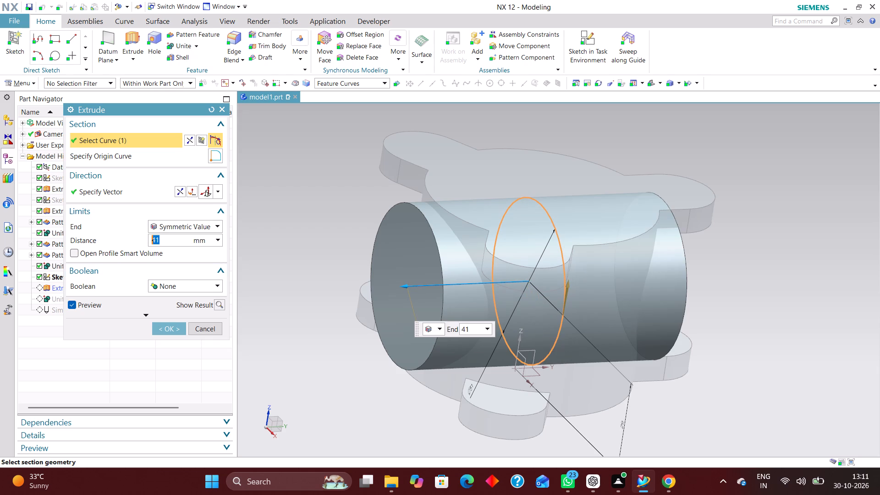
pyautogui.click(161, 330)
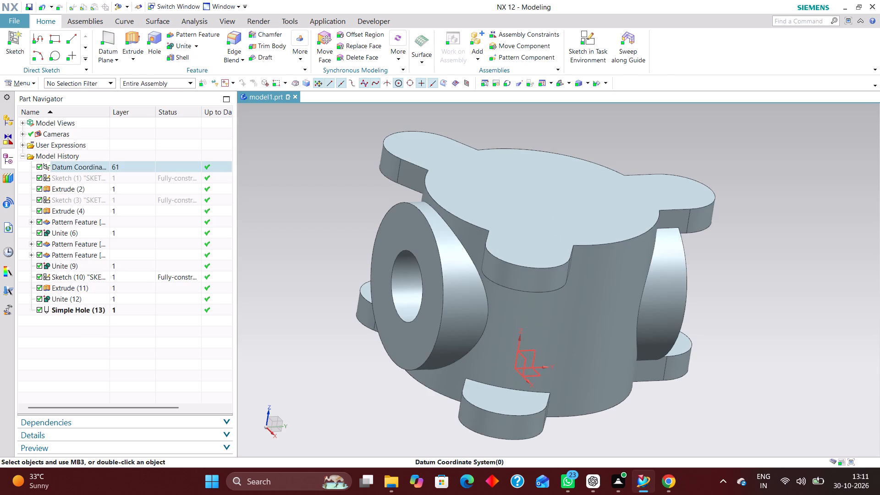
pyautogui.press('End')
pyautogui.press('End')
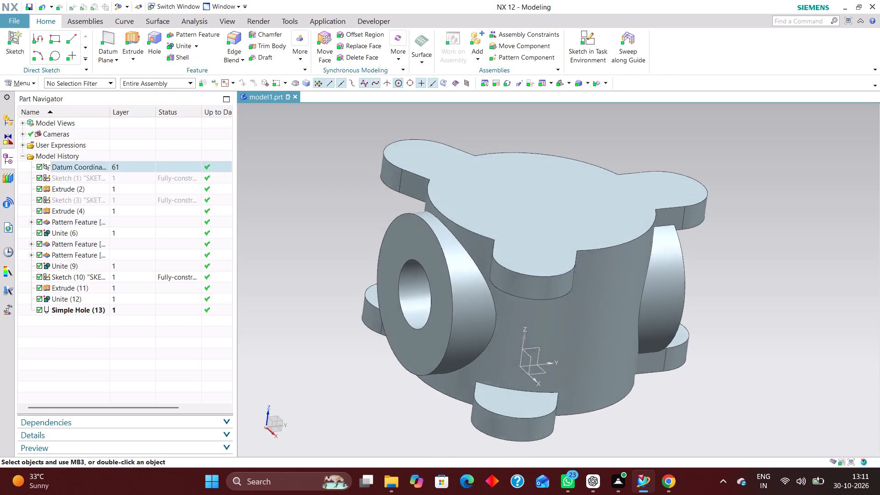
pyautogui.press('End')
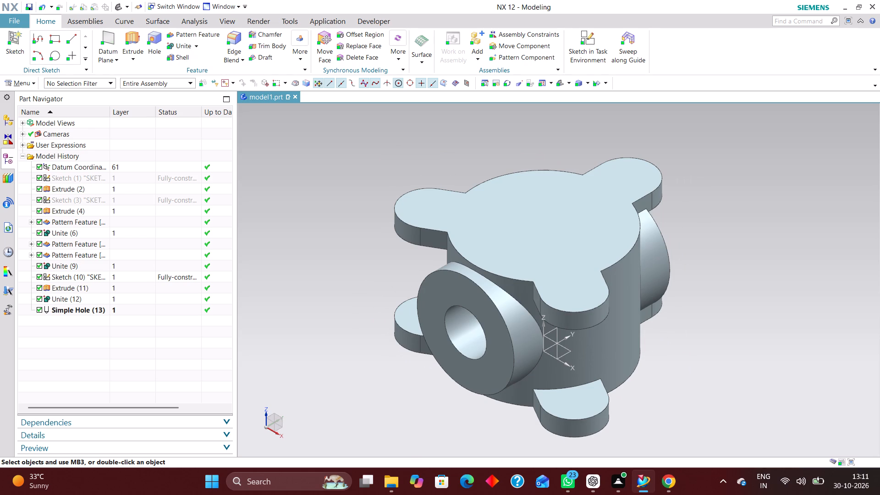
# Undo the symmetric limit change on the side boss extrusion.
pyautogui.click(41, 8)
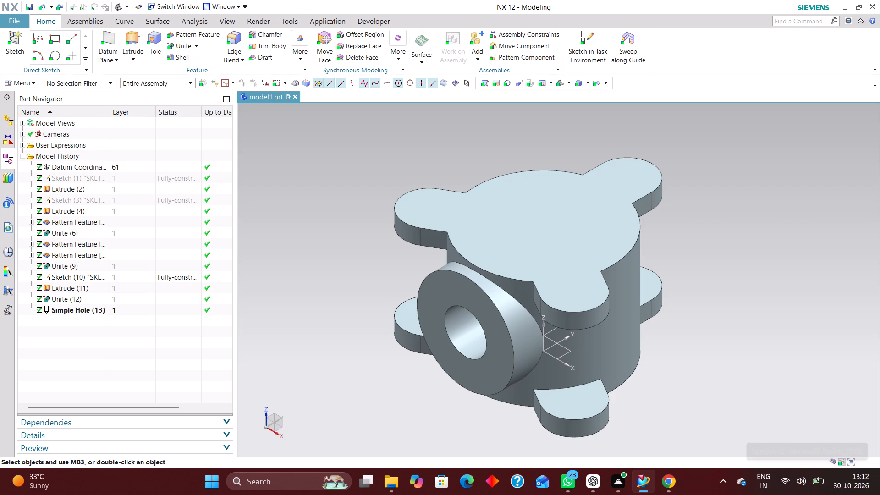
# Cut a simple 22 mm diameter hole, depth limit Until Next, at the centre of the top face and normal to it.
pyautogui.click(151, 35)
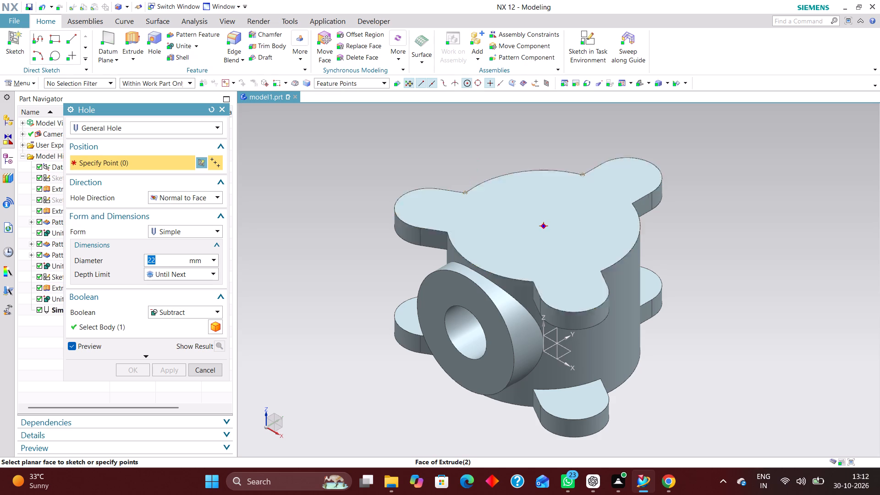
pyautogui.click(491, 180)
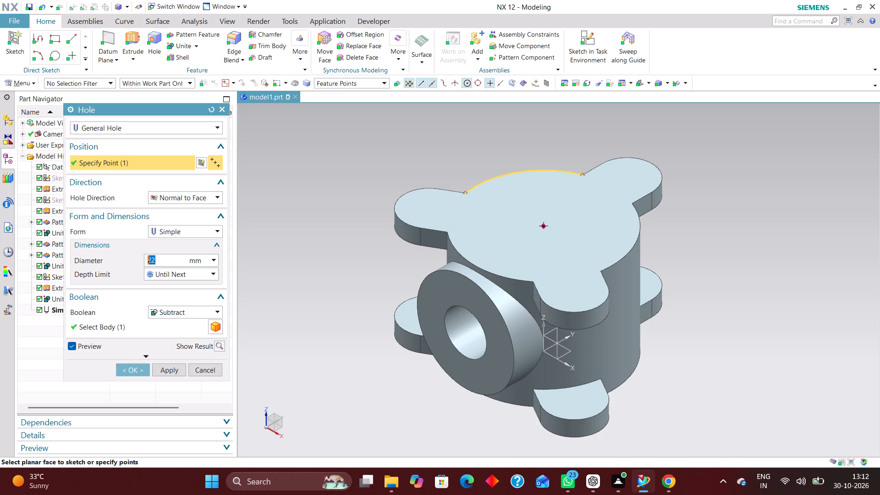
pyautogui.moveTo(699, 280); pyautogui.dragTo(674, 307, button='middle')
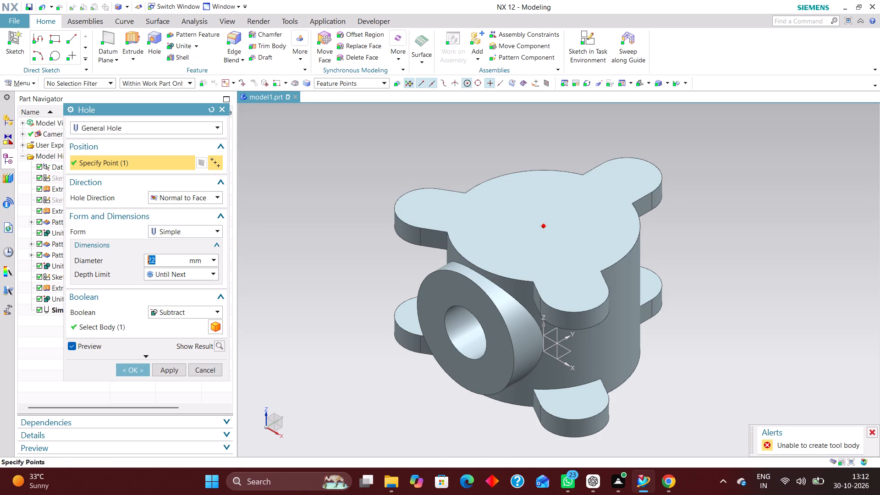
pyautogui.moveTo(674, 307); pyautogui.dragTo(599, 300, button='middle')
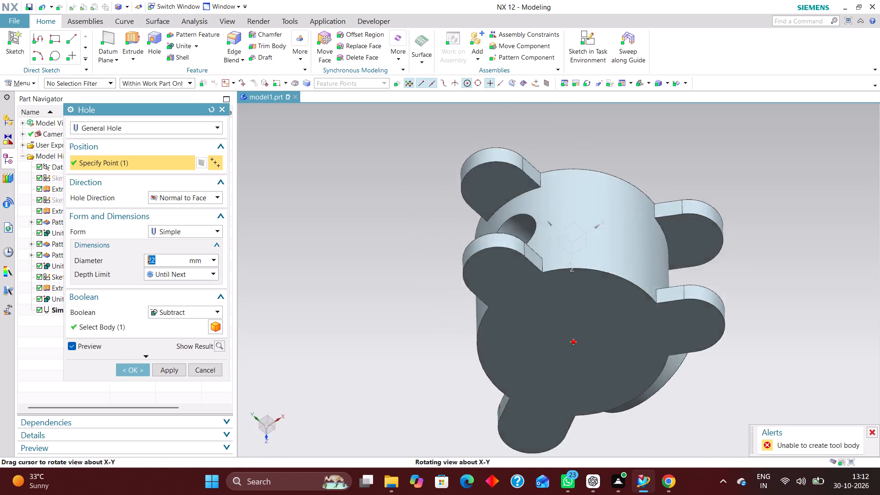
pyautogui.moveTo(599, 300); pyautogui.dragTo(596, 273, button='middle')
pyautogui.moveTo(590, 249); pyautogui.dragTo(588, 241, button='middle')
pyautogui.moveTo(583, 221); pyautogui.dragTo(583, 214, button='middle')
pyautogui.moveTo(728, 332); pyautogui.dragTo(693, 293, button='middle')
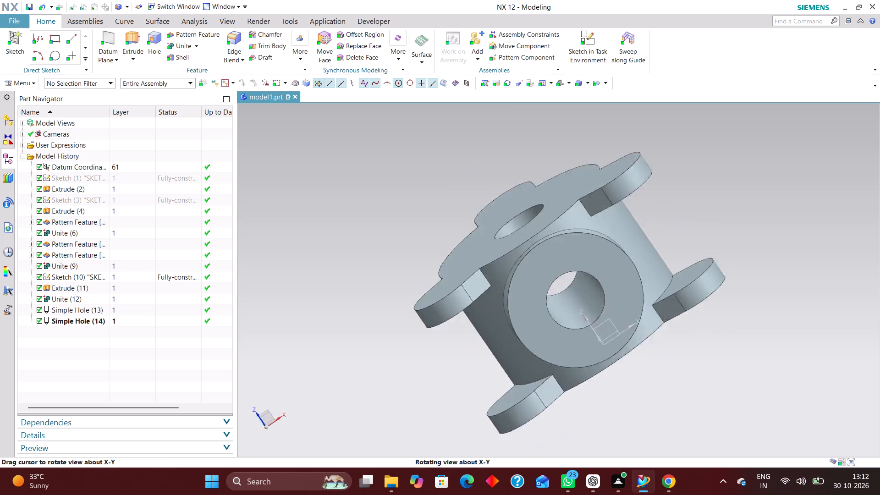
pyautogui.moveTo(693, 293); pyautogui.dragTo(652, 320, button='middle')
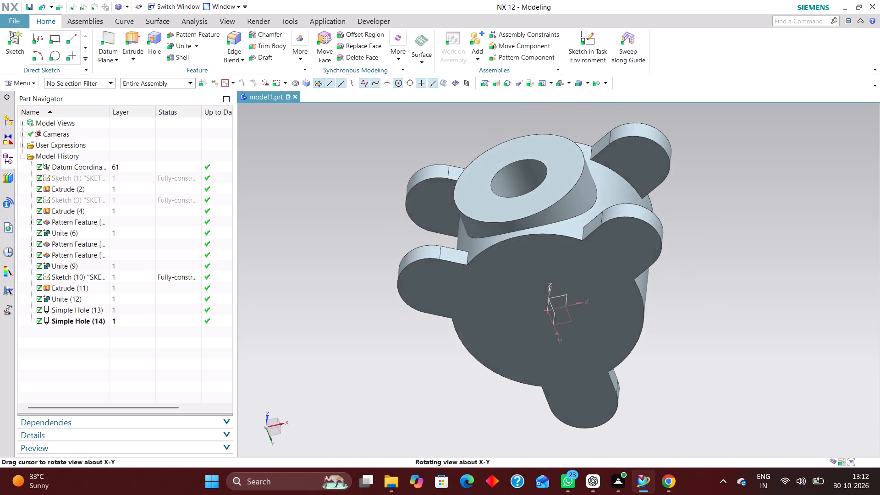
pyautogui.moveTo(652, 320); pyautogui.dragTo(645, 335, button='middle')
pyautogui.click(562, 80)
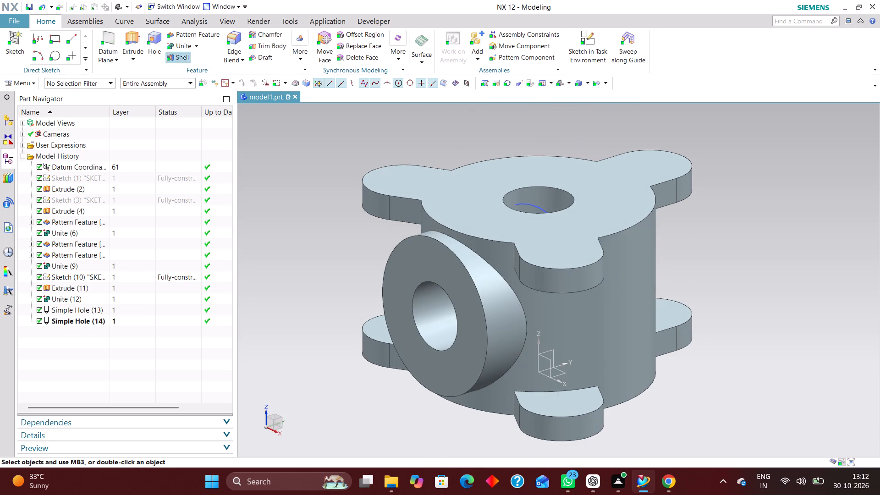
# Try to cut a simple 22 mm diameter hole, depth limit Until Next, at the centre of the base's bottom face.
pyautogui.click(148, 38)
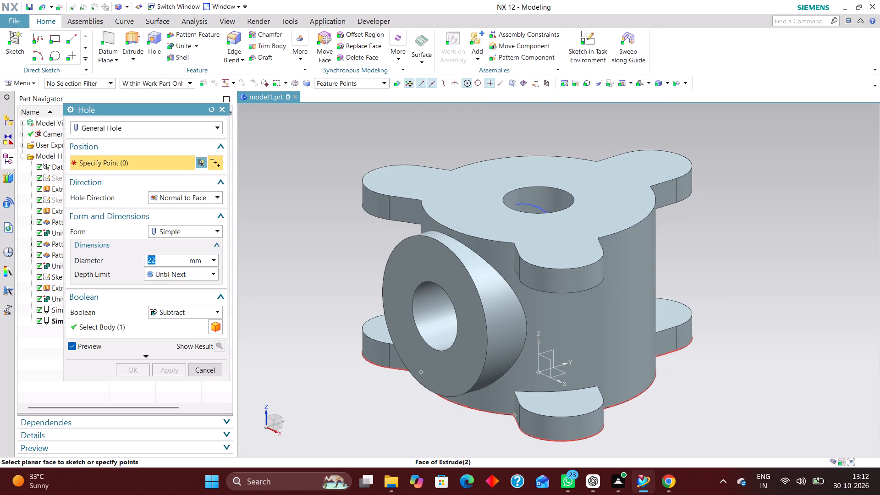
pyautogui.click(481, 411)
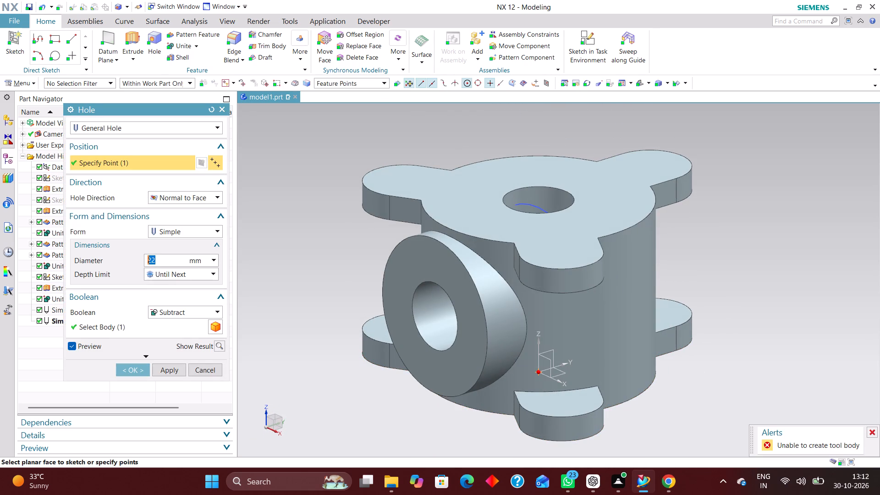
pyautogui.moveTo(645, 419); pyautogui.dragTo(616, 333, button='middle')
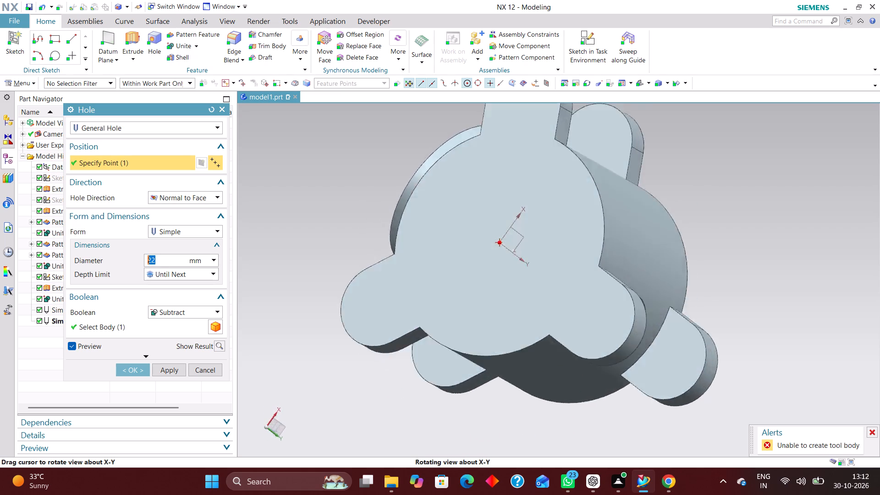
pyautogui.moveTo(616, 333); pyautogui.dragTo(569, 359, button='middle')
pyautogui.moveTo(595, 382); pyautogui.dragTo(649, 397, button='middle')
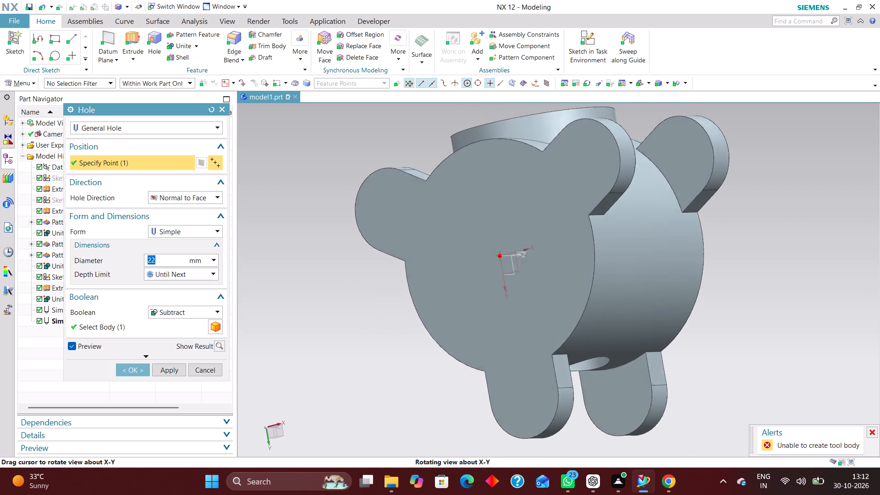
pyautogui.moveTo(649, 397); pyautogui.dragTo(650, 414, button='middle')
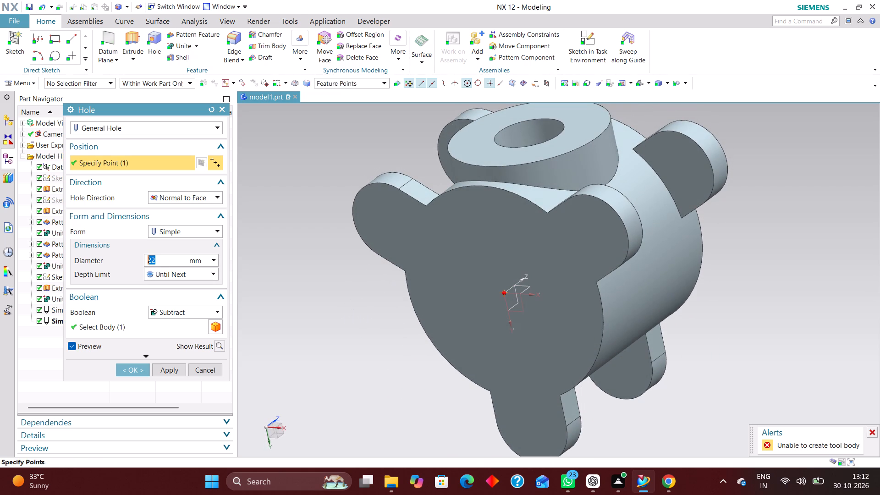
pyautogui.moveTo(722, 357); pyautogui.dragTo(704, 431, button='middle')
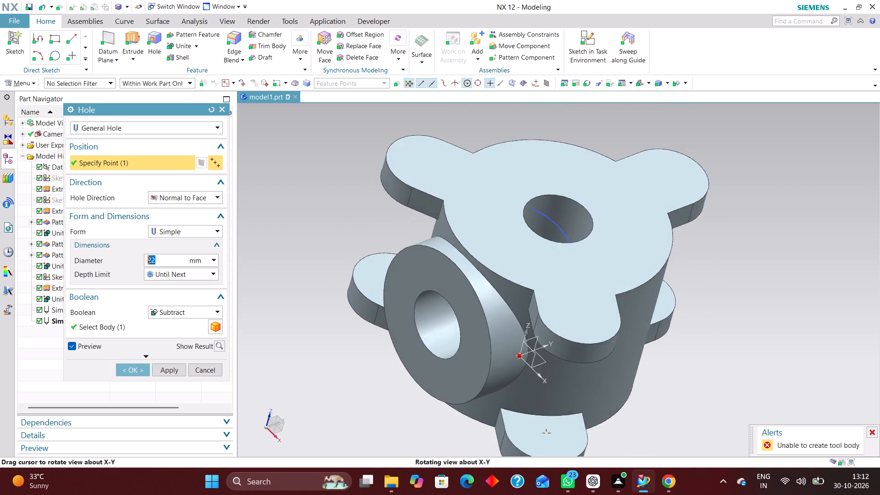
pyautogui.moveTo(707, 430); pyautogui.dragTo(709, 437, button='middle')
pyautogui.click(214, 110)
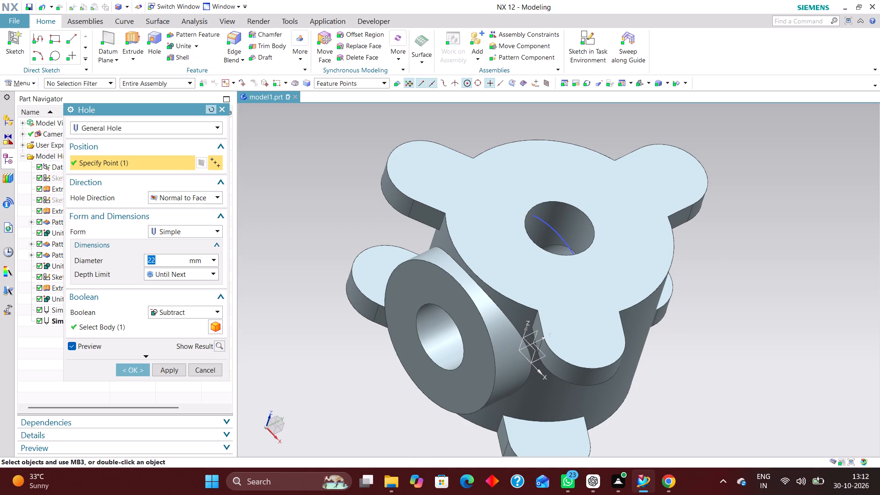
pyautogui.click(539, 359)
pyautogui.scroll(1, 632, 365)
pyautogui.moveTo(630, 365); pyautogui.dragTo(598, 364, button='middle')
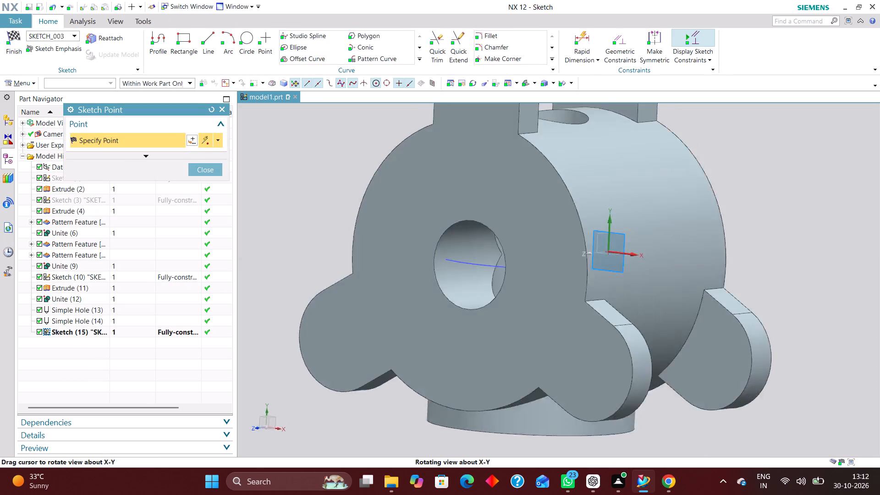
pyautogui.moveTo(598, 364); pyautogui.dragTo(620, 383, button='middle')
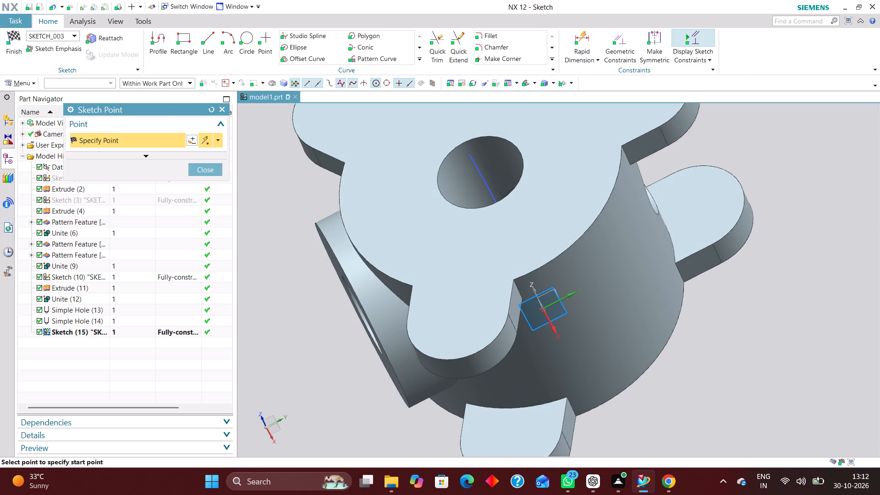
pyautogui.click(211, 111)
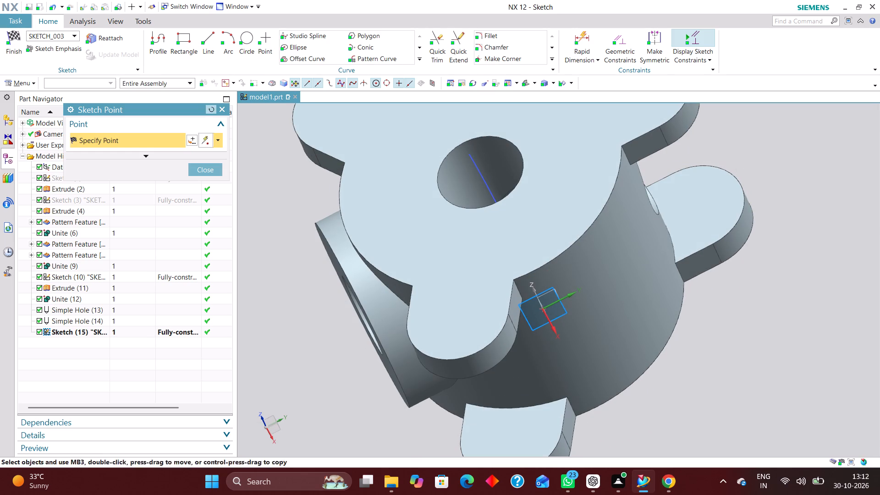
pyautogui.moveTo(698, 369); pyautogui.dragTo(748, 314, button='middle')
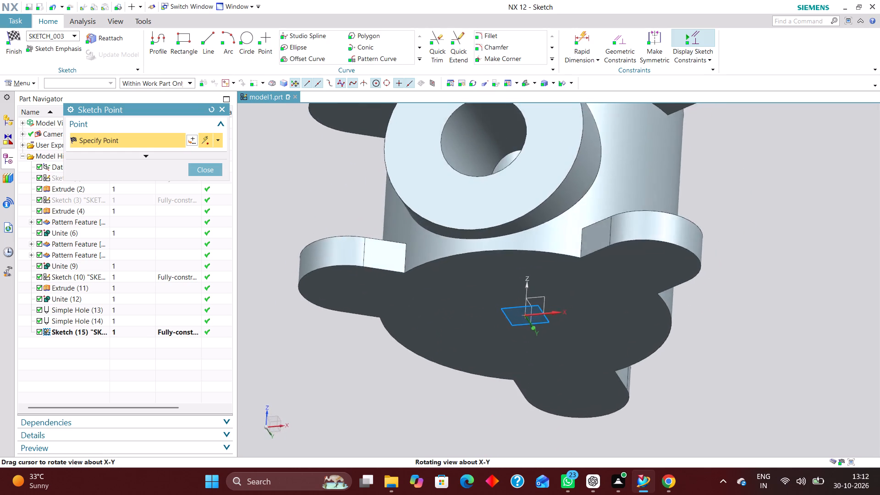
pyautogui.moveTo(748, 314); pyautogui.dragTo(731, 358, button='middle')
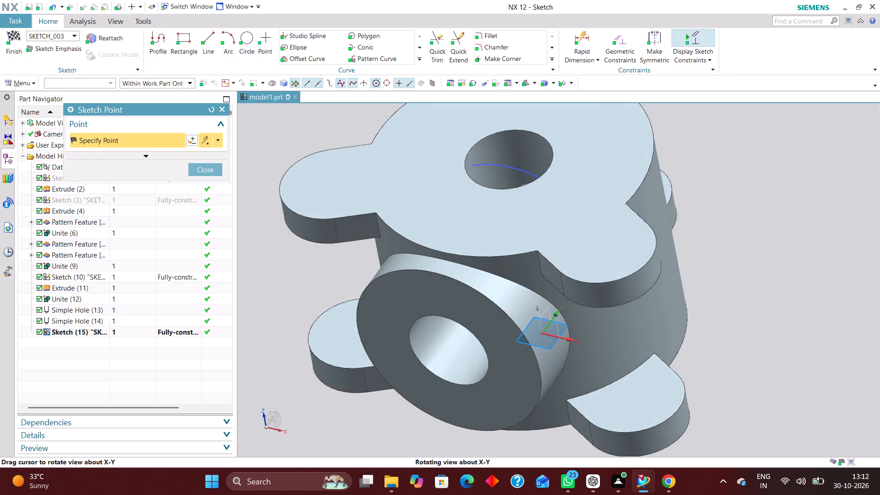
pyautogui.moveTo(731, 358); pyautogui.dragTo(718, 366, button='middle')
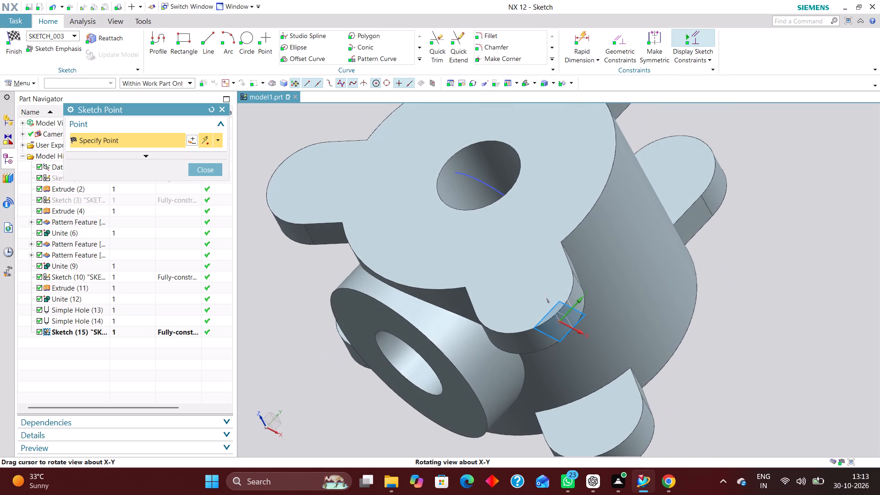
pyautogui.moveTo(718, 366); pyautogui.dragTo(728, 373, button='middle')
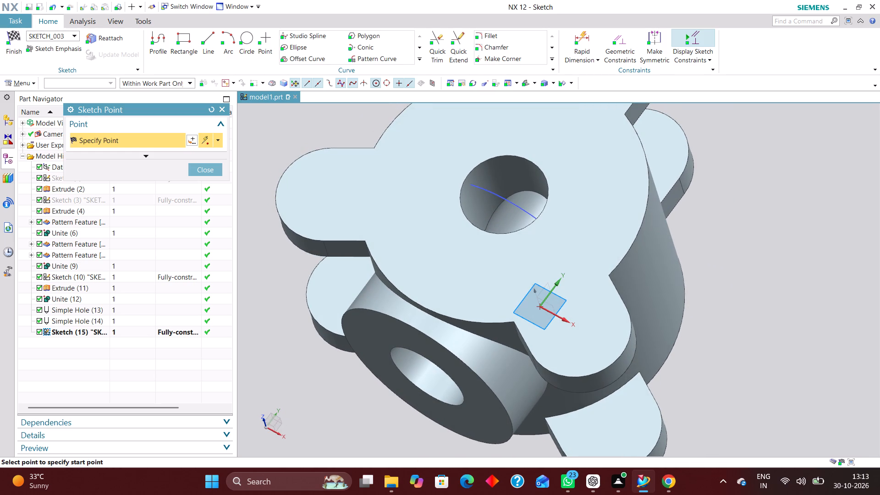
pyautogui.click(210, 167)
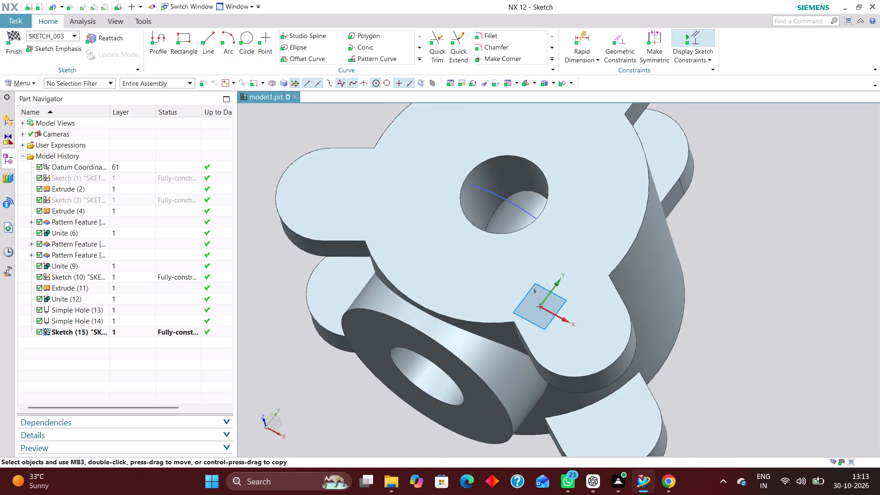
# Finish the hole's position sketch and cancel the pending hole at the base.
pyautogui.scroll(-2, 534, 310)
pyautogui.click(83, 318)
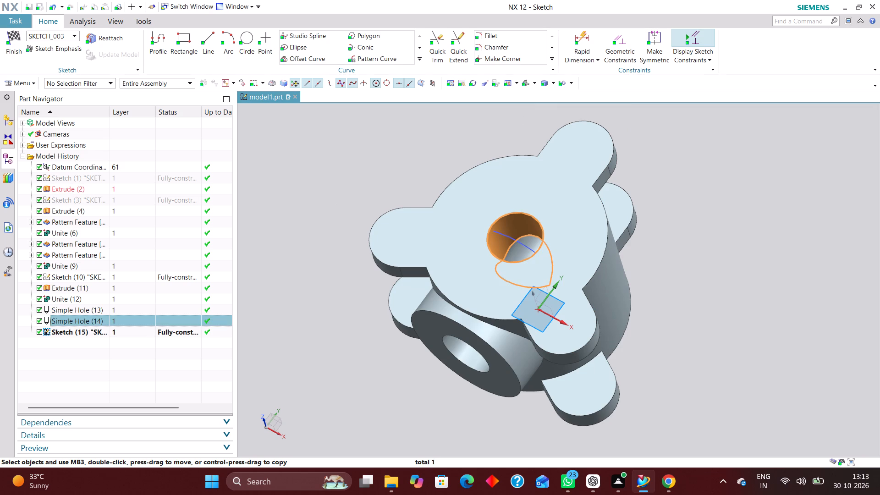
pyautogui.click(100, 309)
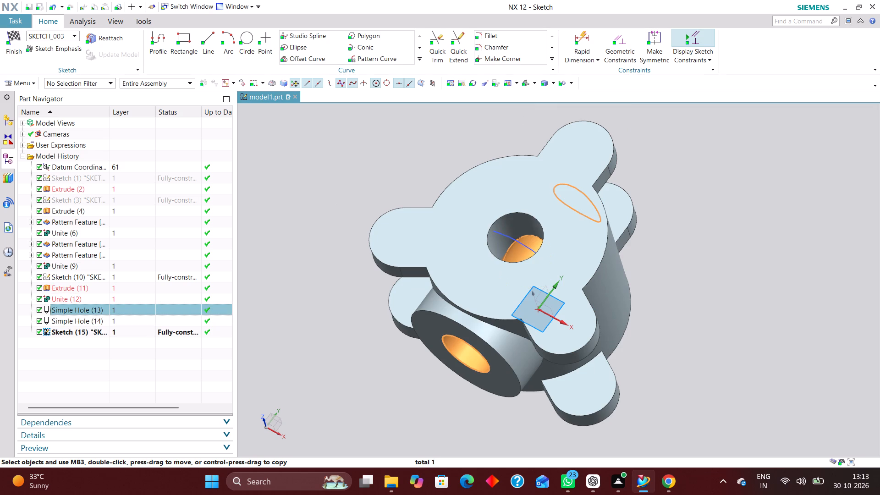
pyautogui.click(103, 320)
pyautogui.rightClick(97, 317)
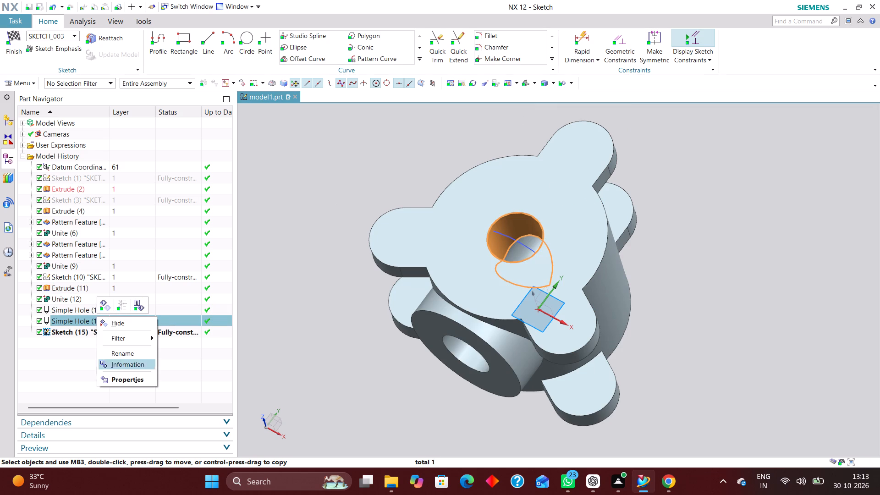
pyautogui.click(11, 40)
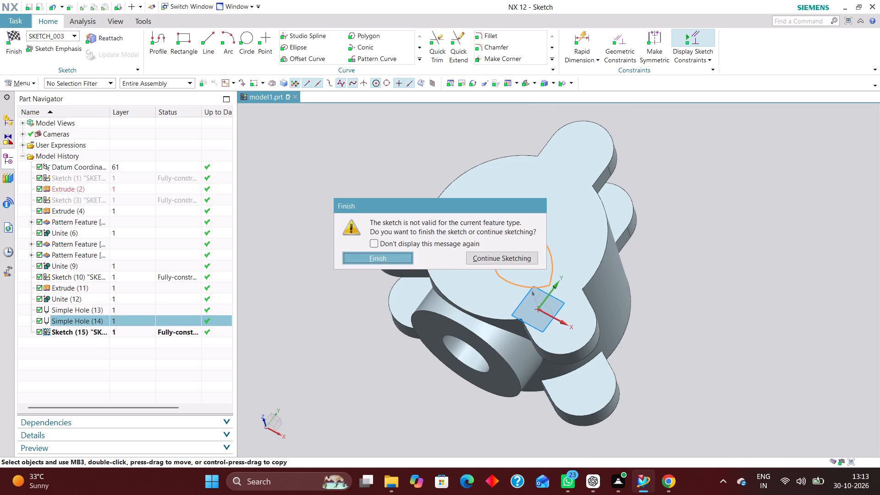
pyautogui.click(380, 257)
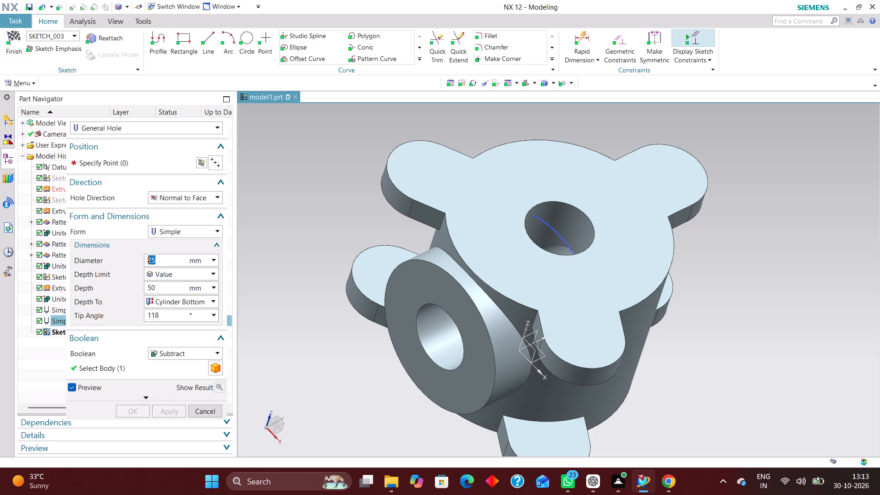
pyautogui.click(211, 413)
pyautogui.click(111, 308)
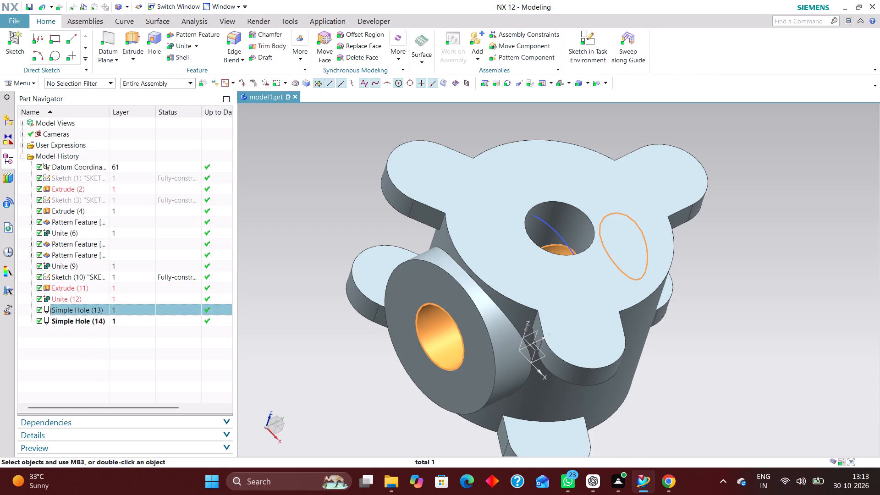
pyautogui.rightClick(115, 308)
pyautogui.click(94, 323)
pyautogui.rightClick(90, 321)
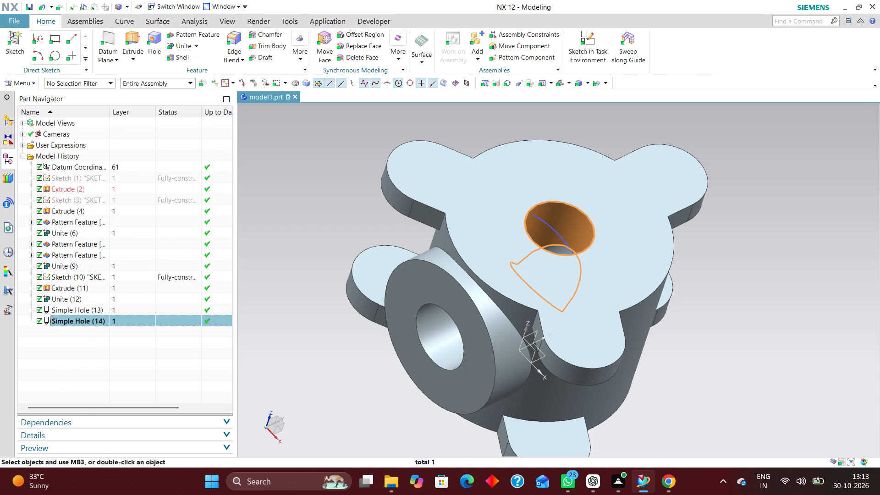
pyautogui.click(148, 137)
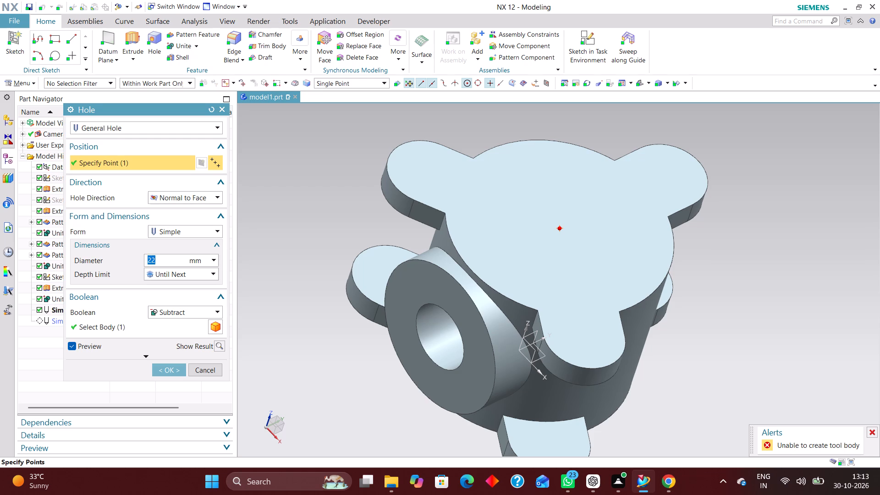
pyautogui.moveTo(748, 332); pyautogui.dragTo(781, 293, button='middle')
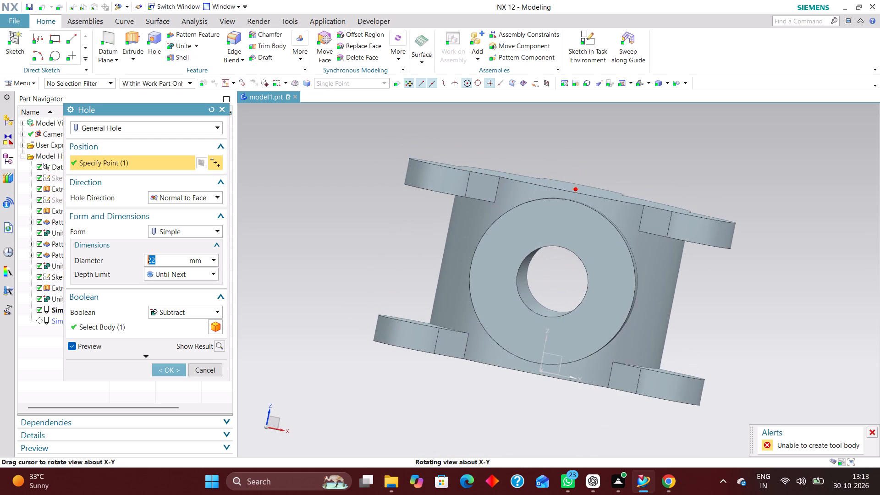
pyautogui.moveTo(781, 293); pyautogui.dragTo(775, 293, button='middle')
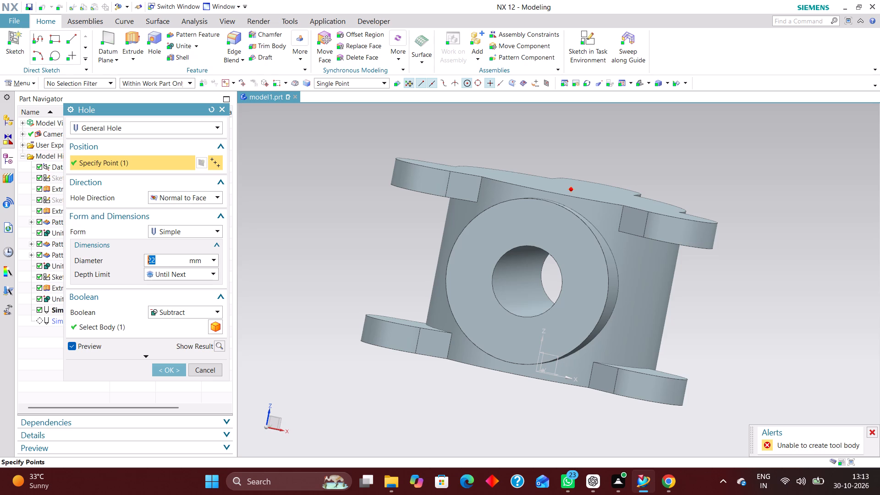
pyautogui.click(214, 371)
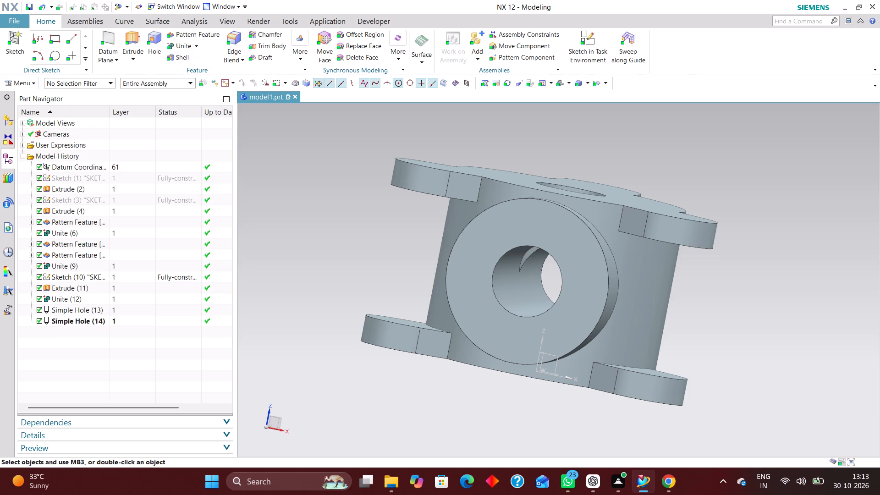
# Delete the simple hole through the round side boss and the simple hole in the top face.
pyautogui.moveTo(712, 339); pyautogui.dragTo(698, 336, button='middle')
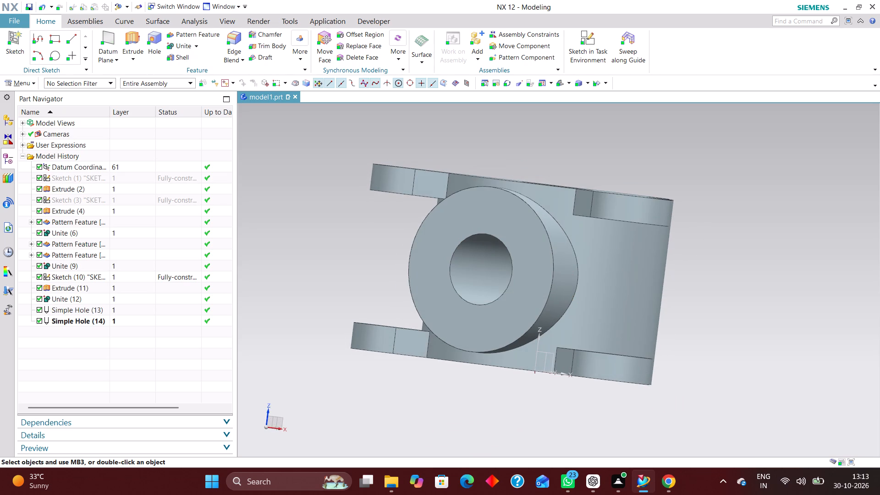
pyautogui.click(120, 309)
pyautogui.rightClick(127, 308)
pyautogui.rightClick(124, 311)
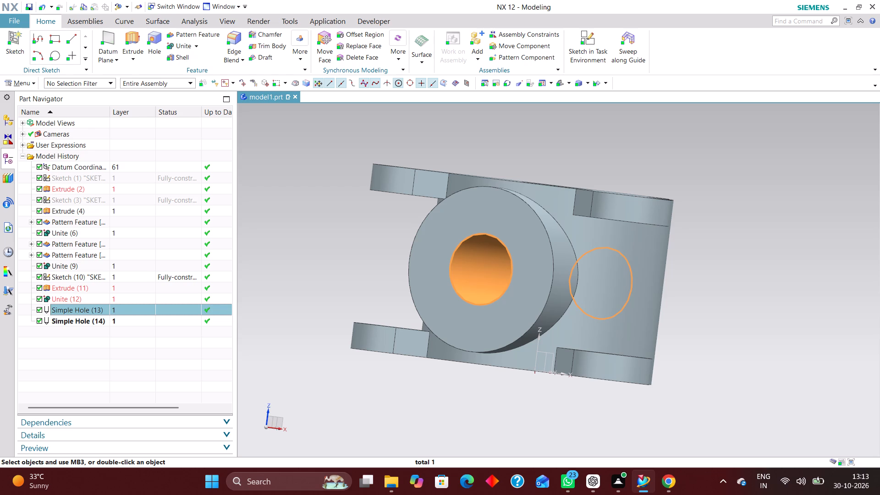
pyautogui.click(198, 320)
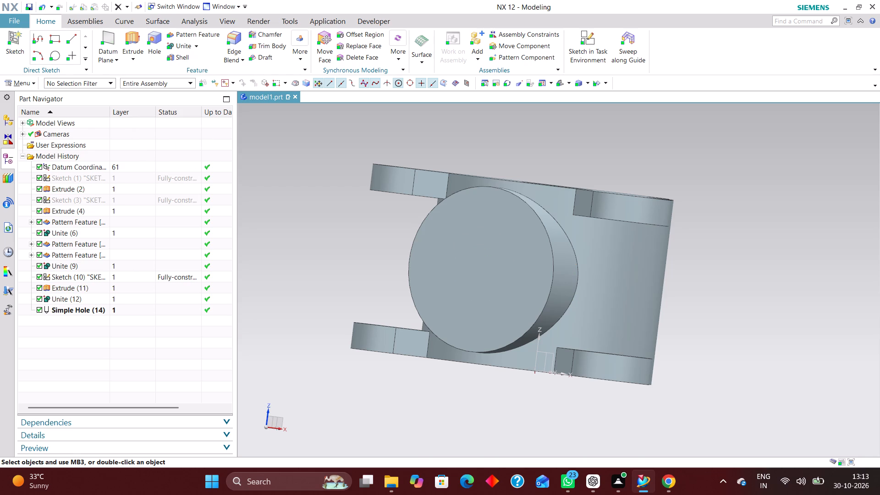
pyautogui.moveTo(629, 282); pyautogui.dragTo(614, 324, button='middle')
pyautogui.click(131, 310)
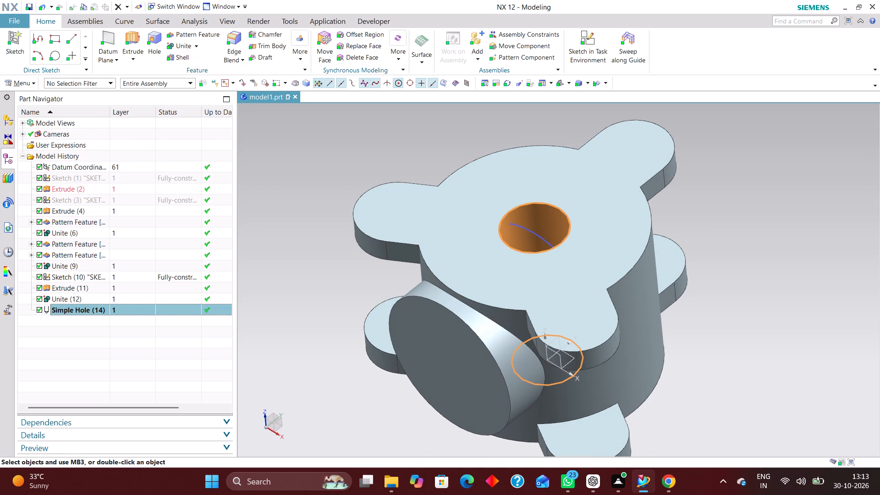
pyautogui.rightClick(134, 310)
pyautogui.click(215, 321)
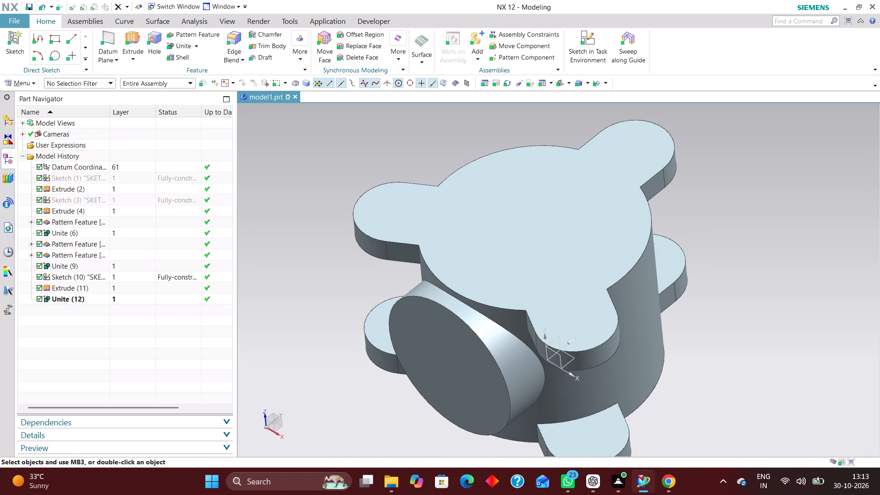
# Cut a simple 49 mm diameter hole, depth limit Through Body, at the centre of the top face and normal to it.
pyautogui.click(152, 41)
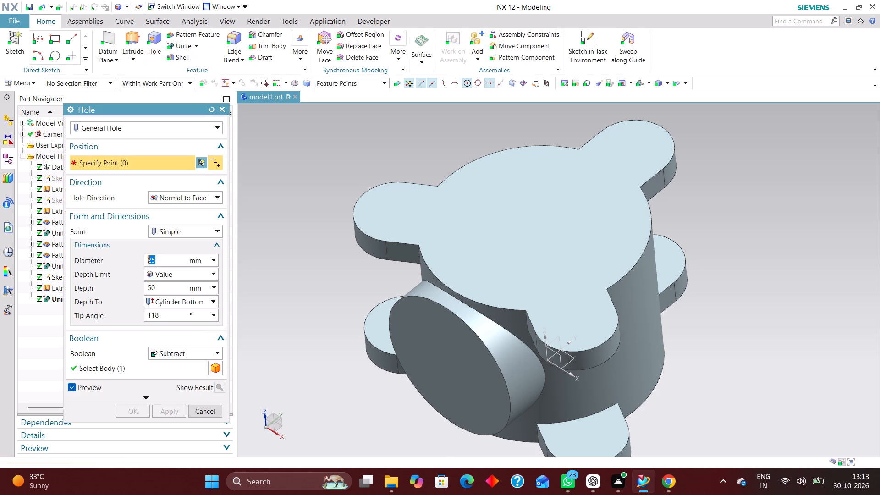
pyautogui.click(630, 270)
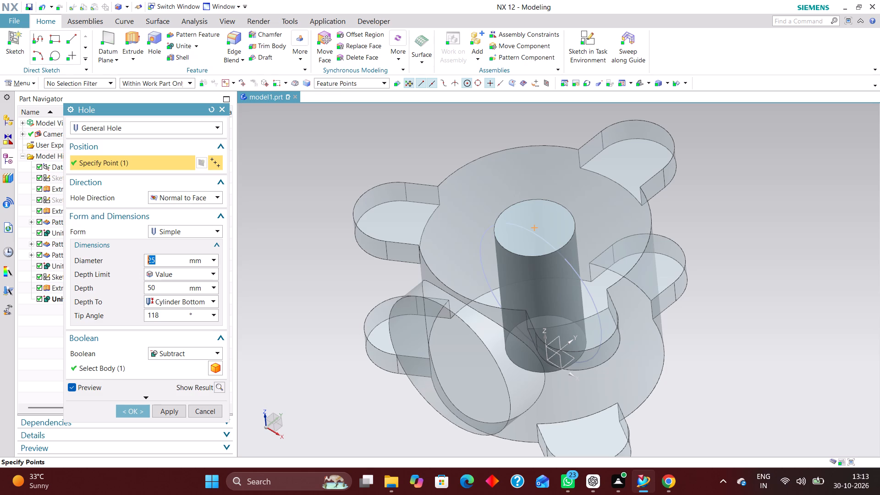
pyautogui.write('49')
pyautogui.press('Return')
pyautogui.click(173, 276)
pyautogui.click(174, 315)
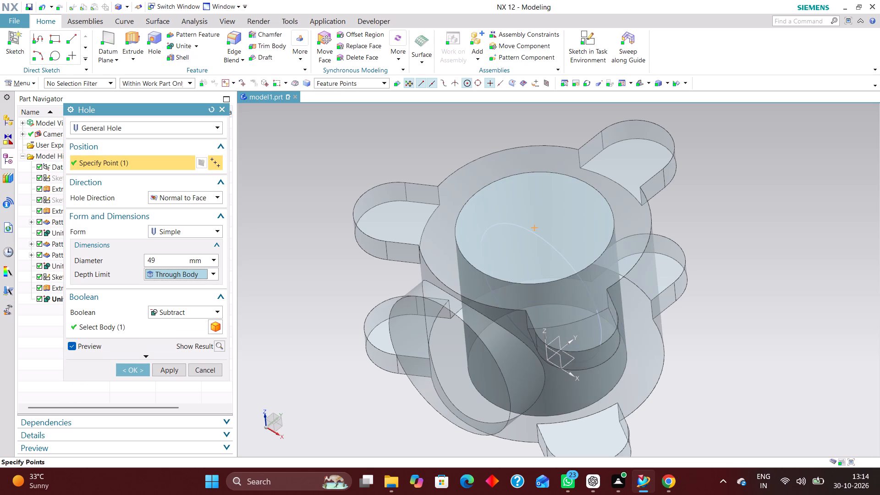
pyautogui.click(128, 368)
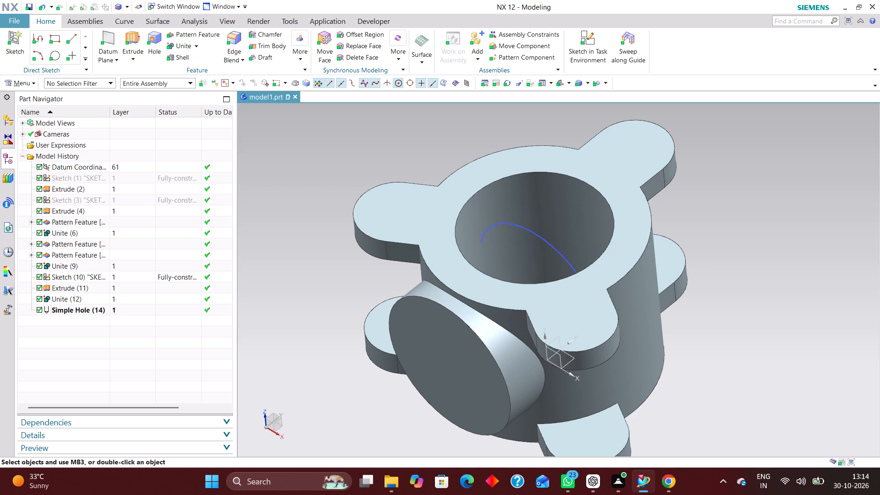
# Hide the round side boss's sketch.
pyautogui.moveTo(531, 229); pyautogui.dragTo(530, 250, button='right')
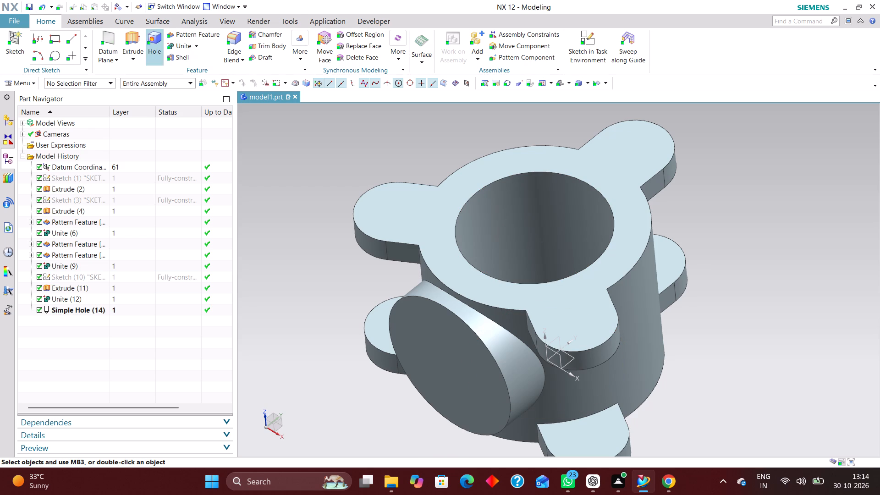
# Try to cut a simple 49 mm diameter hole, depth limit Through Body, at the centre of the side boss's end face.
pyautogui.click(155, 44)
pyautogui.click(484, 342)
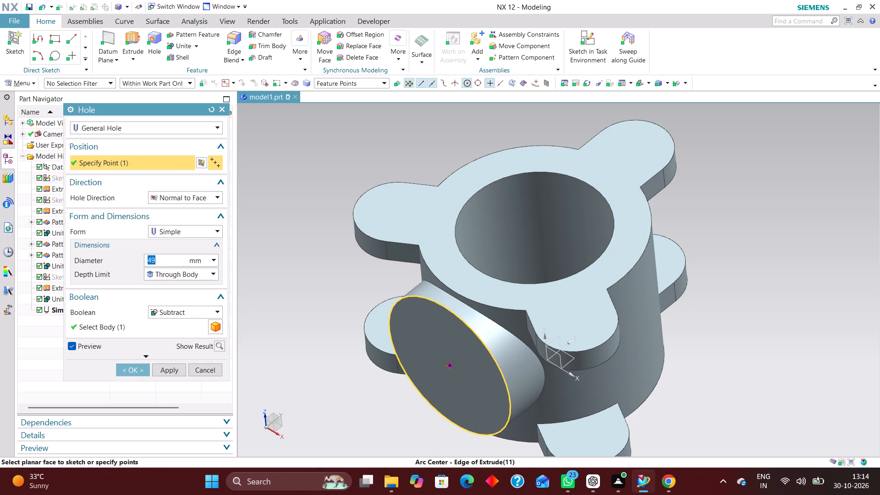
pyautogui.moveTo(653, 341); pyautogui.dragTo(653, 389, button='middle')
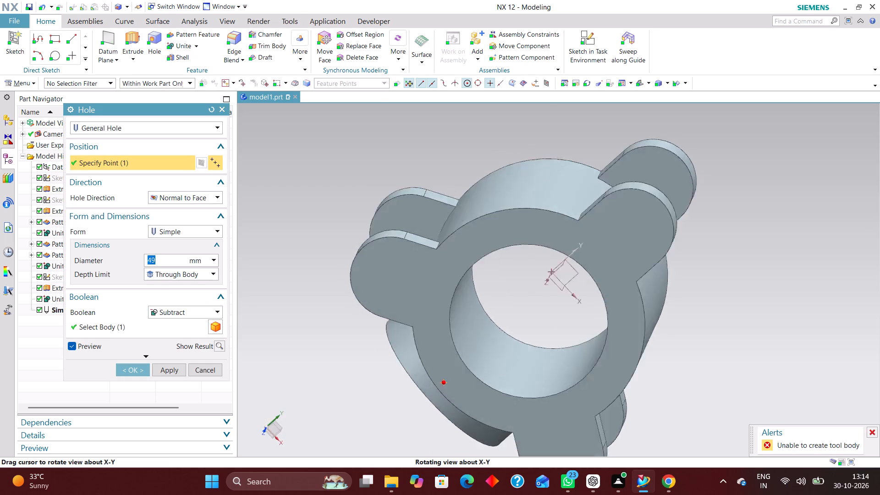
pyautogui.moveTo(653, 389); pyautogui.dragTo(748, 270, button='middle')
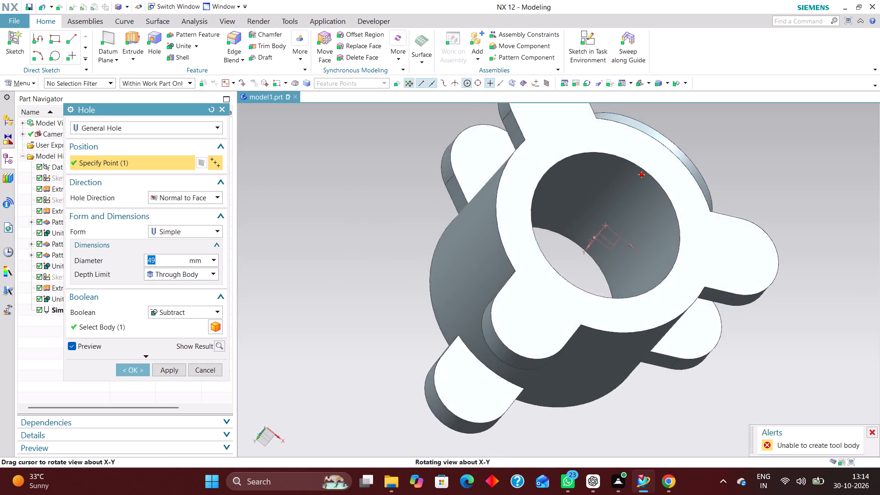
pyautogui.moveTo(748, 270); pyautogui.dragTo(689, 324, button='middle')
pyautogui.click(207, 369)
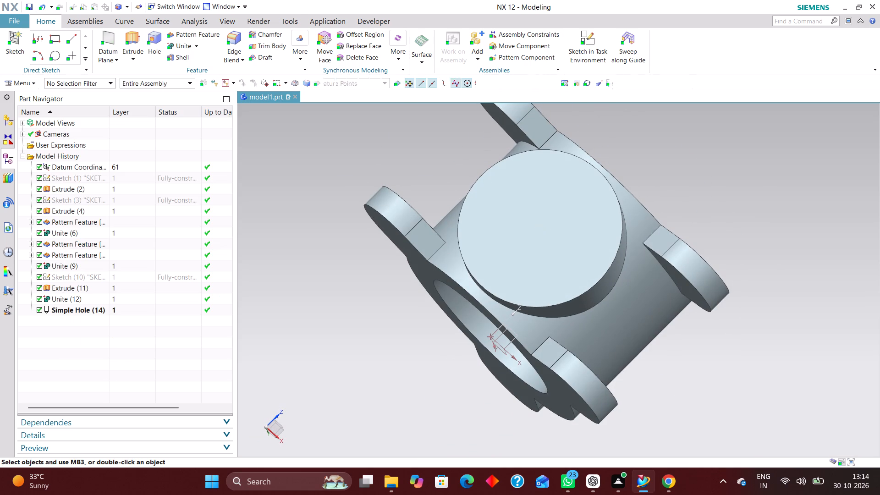
# Examine from several sides how the round side boss is united with the bored main cylinder.
pyautogui.click(97, 298)
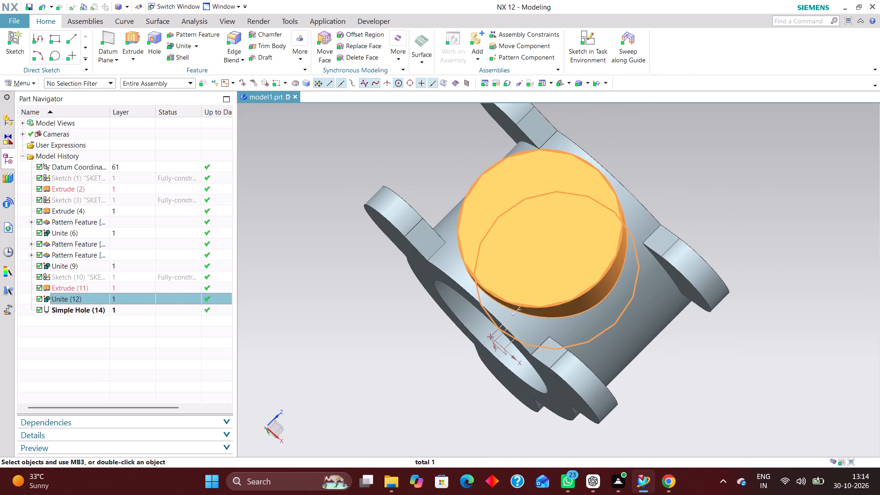
pyautogui.rightClick(710, 329)
pyautogui.click(661, 398)
pyautogui.moveTo(728, 389); pyautogui.dragTo(788, 394, button='middle')
pyautogui.scroll(1, 739, 385)
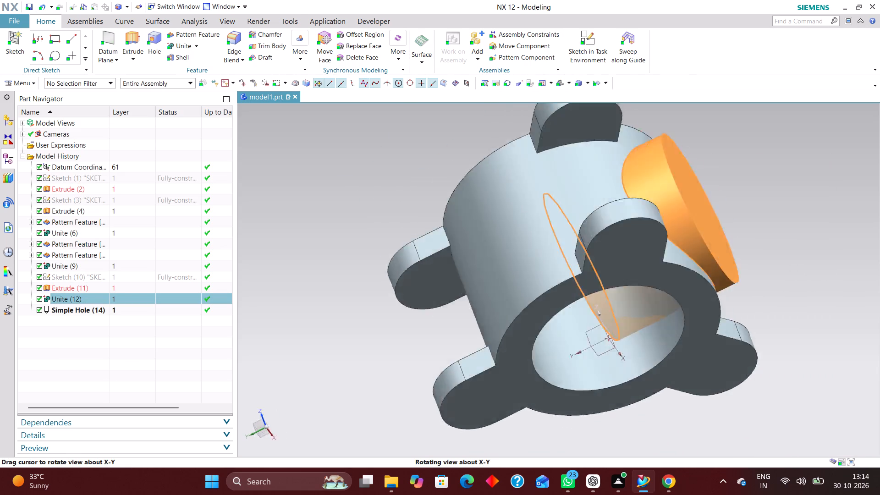
pyautogui.moveTo(788, 394); pyautogui.dragTo(738, 458, button='middle')
pyautogui.click(361, 242)
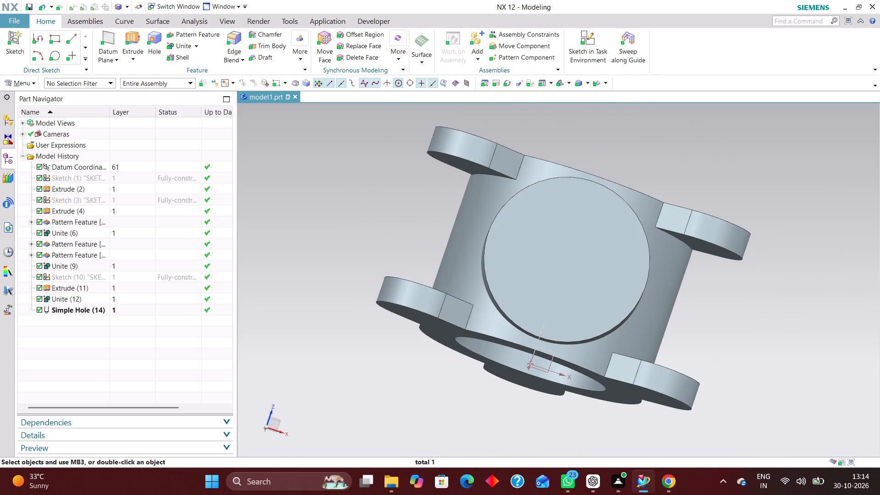
pyautogui.click(93, 293)
pyautogui.moveTo(398, 215); pyautogui.dragTo(371, 232, button='middle')
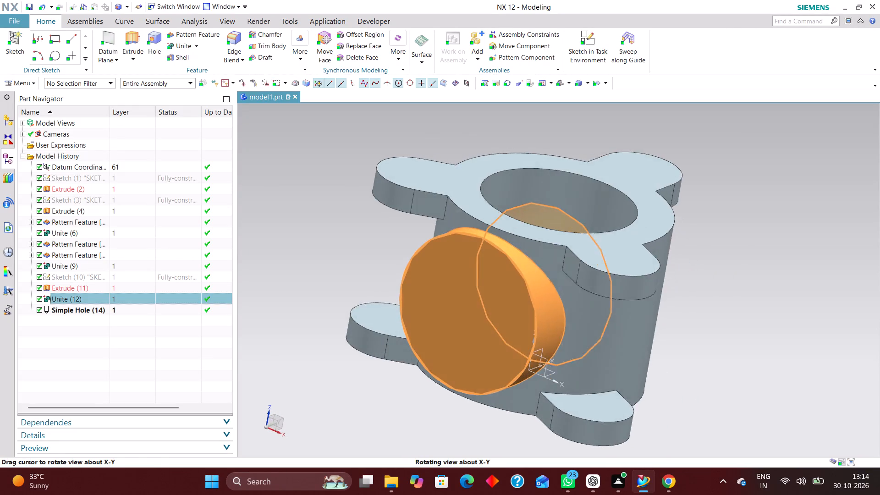
pyautogui.moveTo(371, 232); pyautogui.dragTo(368, 230, button='middle')
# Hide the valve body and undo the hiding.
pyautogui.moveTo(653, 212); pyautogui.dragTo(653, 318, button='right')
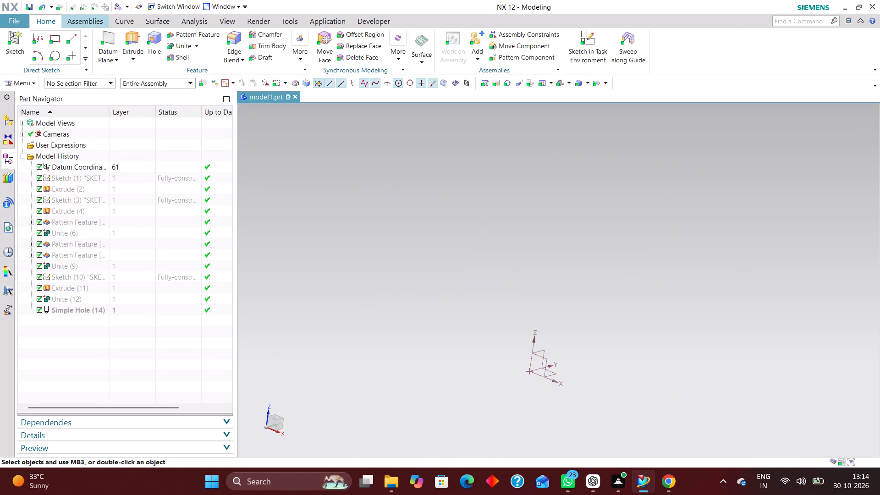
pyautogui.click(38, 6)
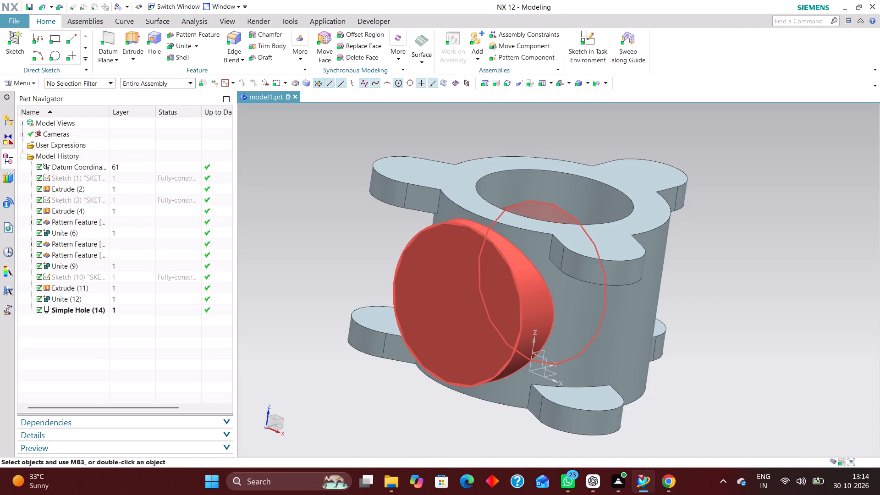
# Edit the round side boss's extrusion, moving its start limit backward past the sketch plane, deeper into the main cylinder.
pyautogui.moveTo(570, 214); pyautogui.dragTo(550, 225, button='middle')
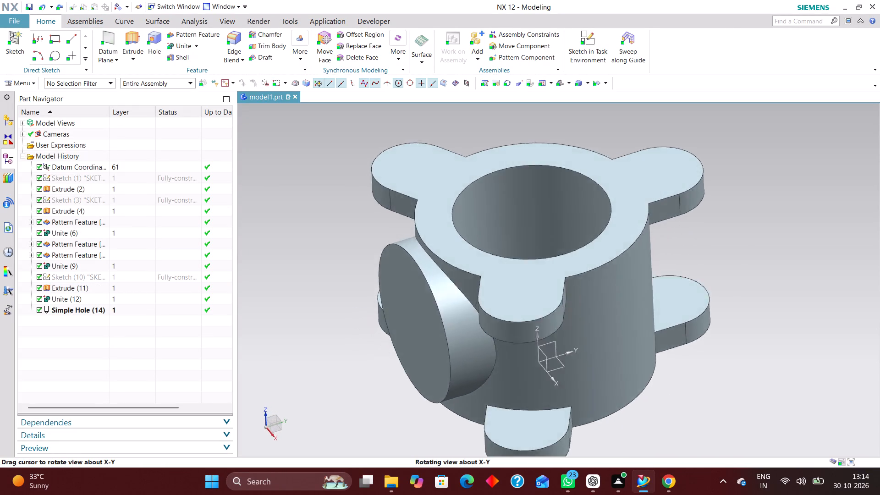
pyautogui.moveTo(550, 225); pyautogui.dragTo(543, 240, button='middle')
pyautogui.moveTo(531, 246); pyautogui.dragTo(541, 240, button='middle')
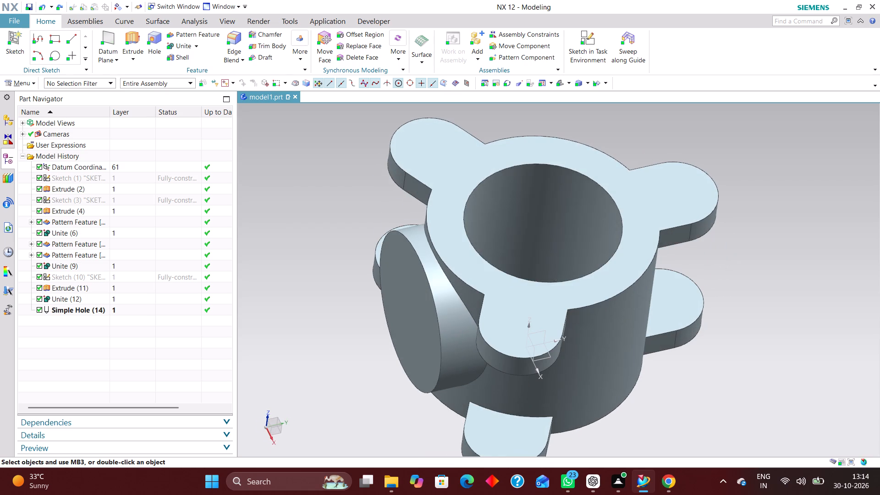
pyautogui.doubleClick(445, 300)
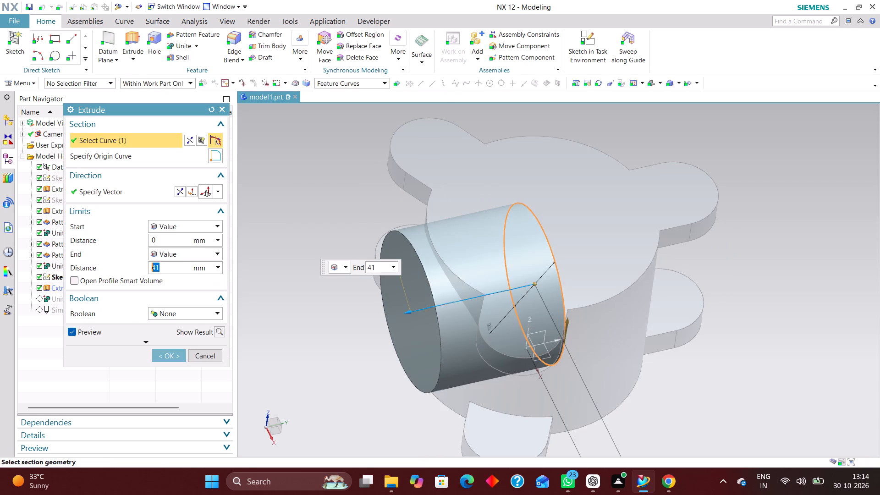
pyautogui.moveTo(776, 245); pyautogui.dragTo(697, 267, button='right')
pyautogui.moveTo(715, 334); pyautogui.dragTo(721, 277, button='middle')
pyautogui.scroll(1, 718, 298)
pyautogui.moveTo(740, 264); pyautogui.dragTo(731, 264, button='right')
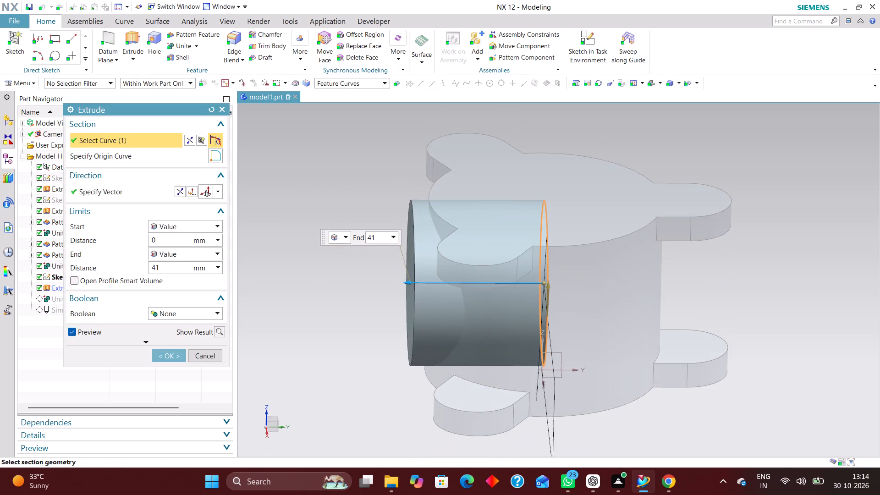
pyautogui.moveTo(731, 264); pyautogui.dragTo(616, 282, button='right')
pyautogui.scroll(3, 558, 314)
pyautogui.moveTo(529, 280); pyautogui.dragTo(563, 283)
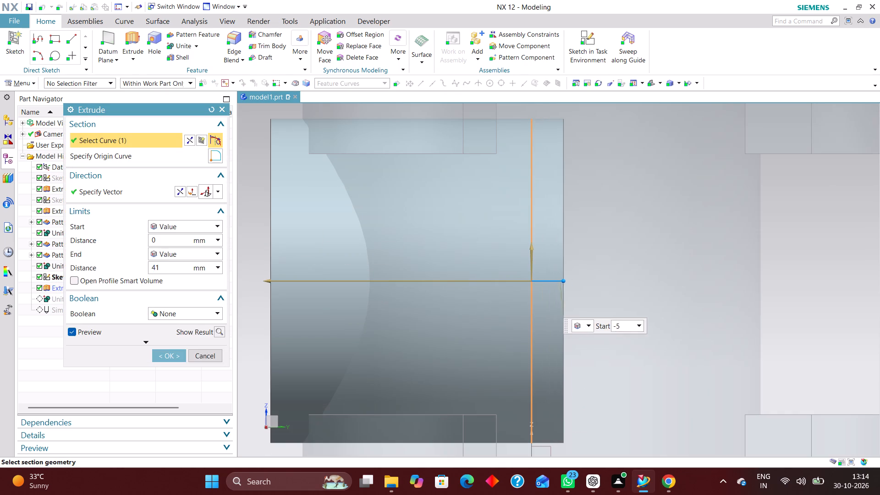
pyautogui.moveTo(563, 283); pyautogui.dragTo(675, 282)
pyautogui.click(166, 357)
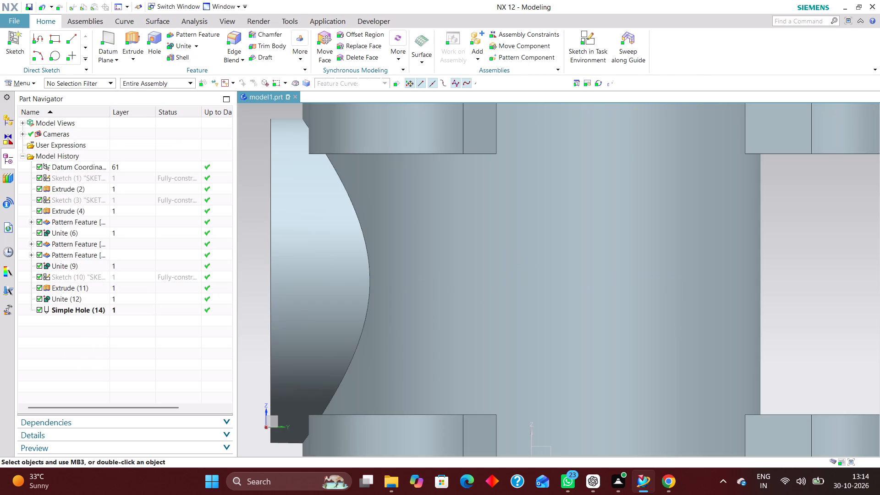
# Cut a simple 22 mm diameter hole, depth limit Through Body, at the centre of the side boss's end face.
pyautogui.scroll(-3, 440, 338)
pyautogui.moveTo(481, 357); pyautogui.dragTo(514, 387, button='middle')
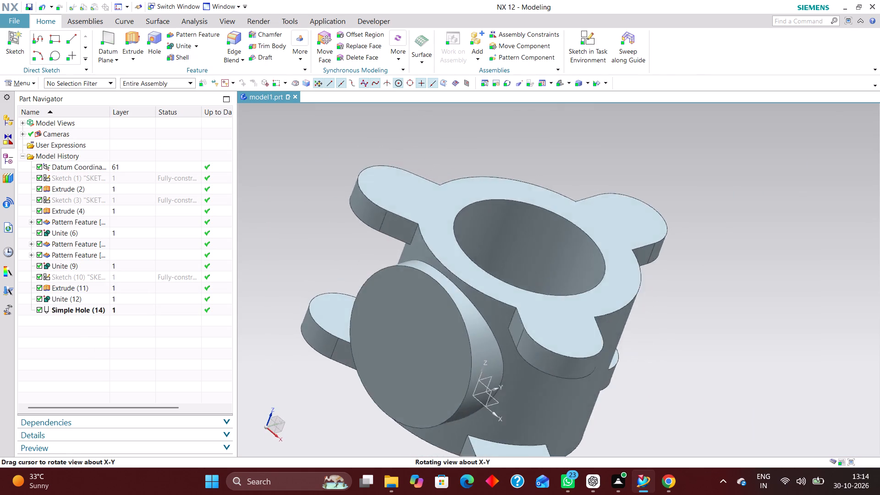
pyautogui.moveTo(514, 387); pyautogui.dragTo(514, 387, button='middle')
pyautogui.click(153, 37)
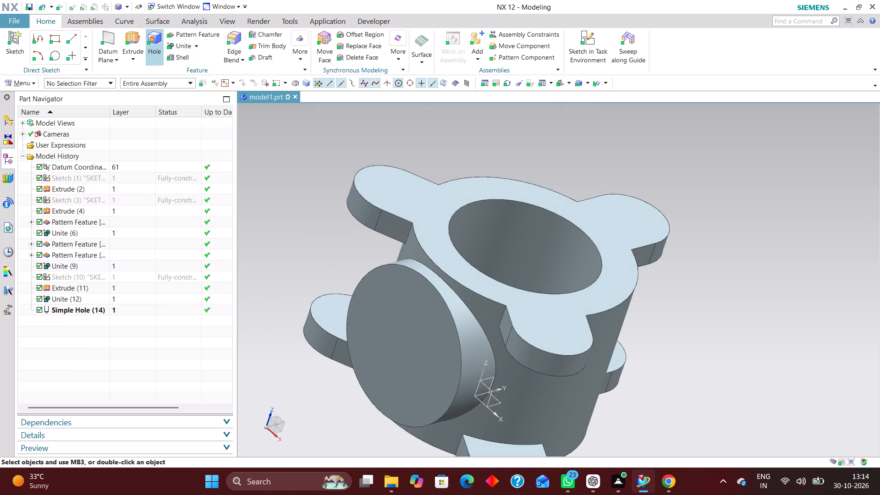
pyautogui.click(410, 267)
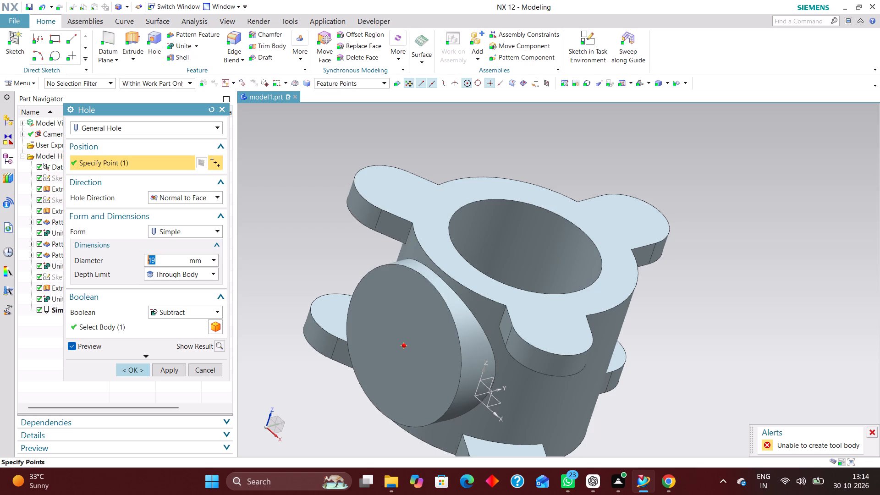
pyautogui.write('22')
pyautogui.press('Return')
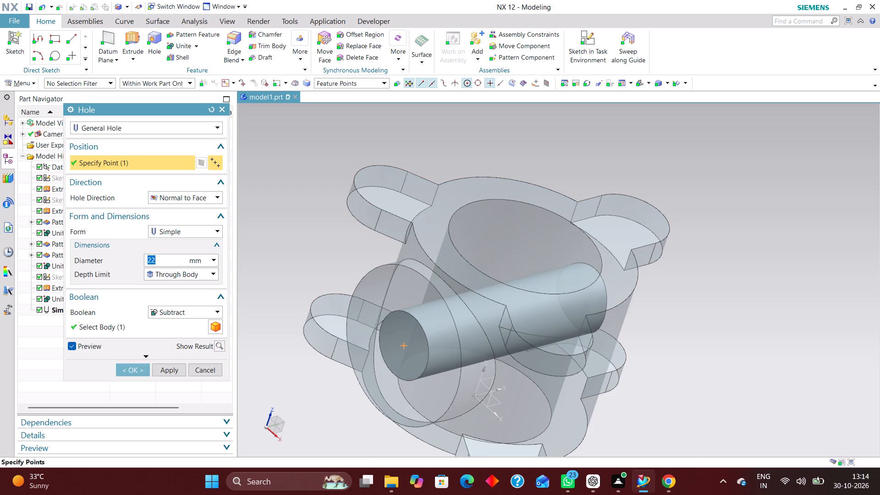
pyautogui.click(122, 370)
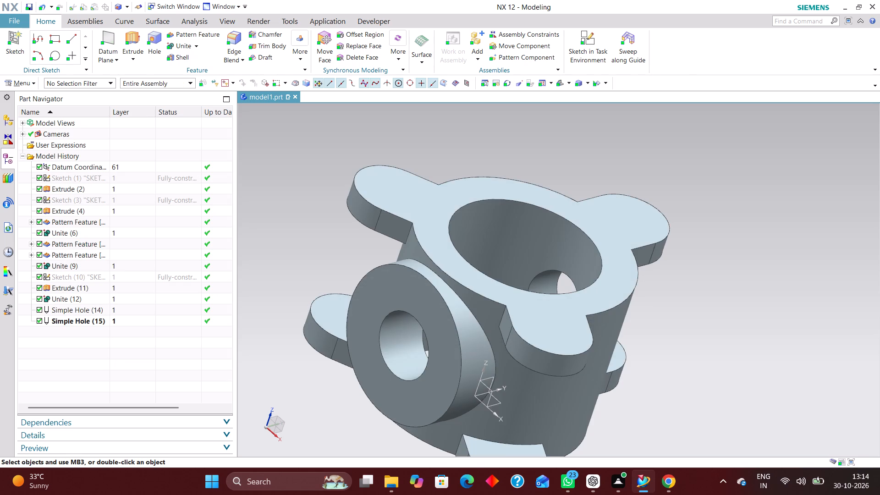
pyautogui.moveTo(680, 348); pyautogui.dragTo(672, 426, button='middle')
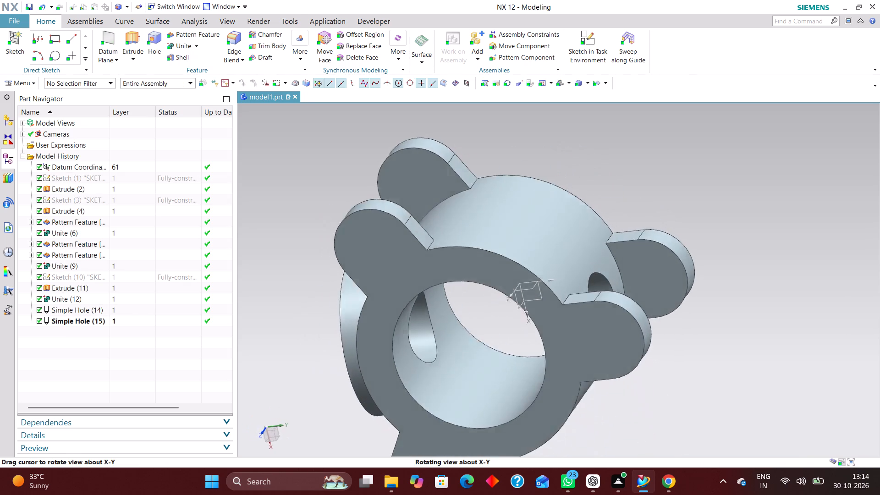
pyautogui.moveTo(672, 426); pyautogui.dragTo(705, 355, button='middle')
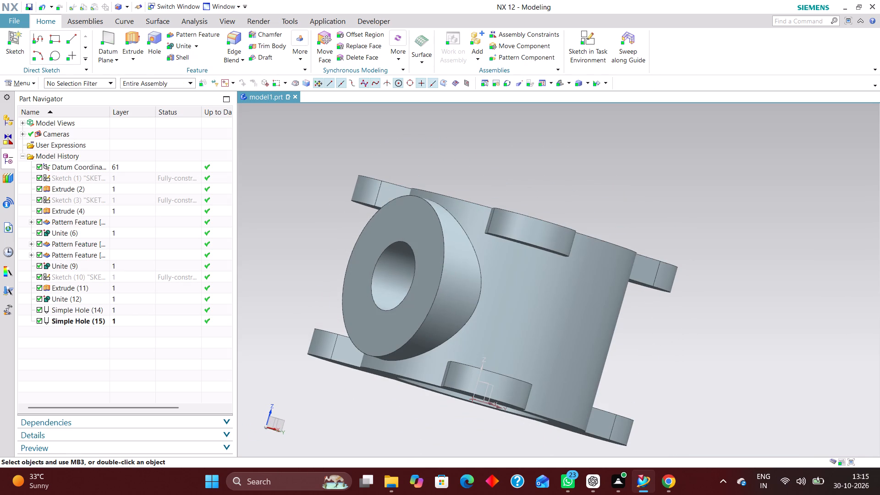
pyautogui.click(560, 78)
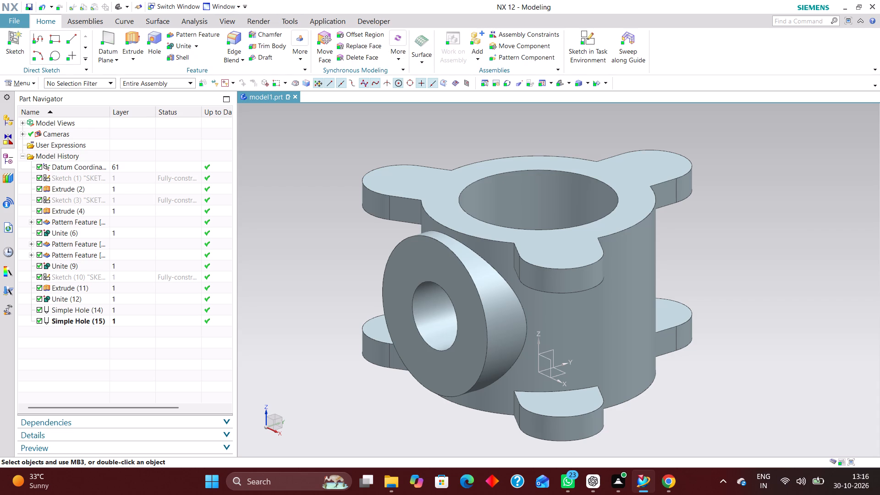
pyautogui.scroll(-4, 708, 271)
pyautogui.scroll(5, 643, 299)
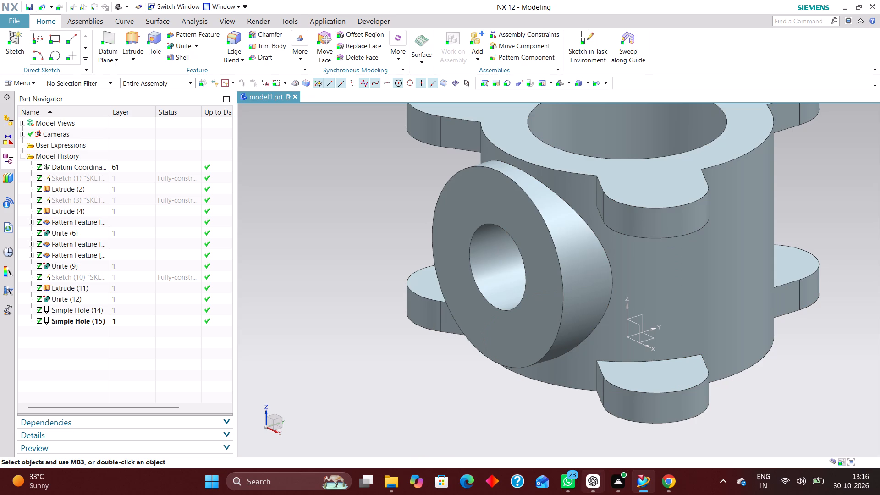
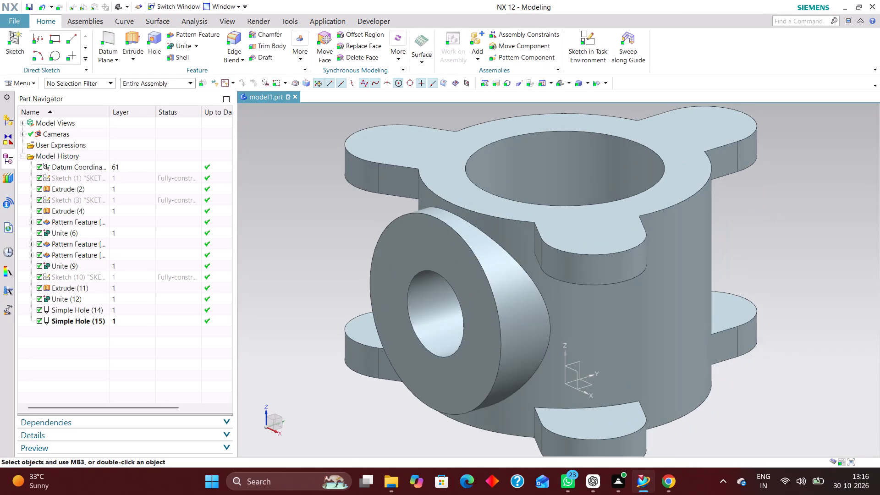
# Place simple 12 mm diameter holes, depth limit Through Body, at the arc centres of two upper lugs and one lower lug.
pyautogui.scroll(-2, 576, 385)
pyautogui.scroll(2, 643, 359)
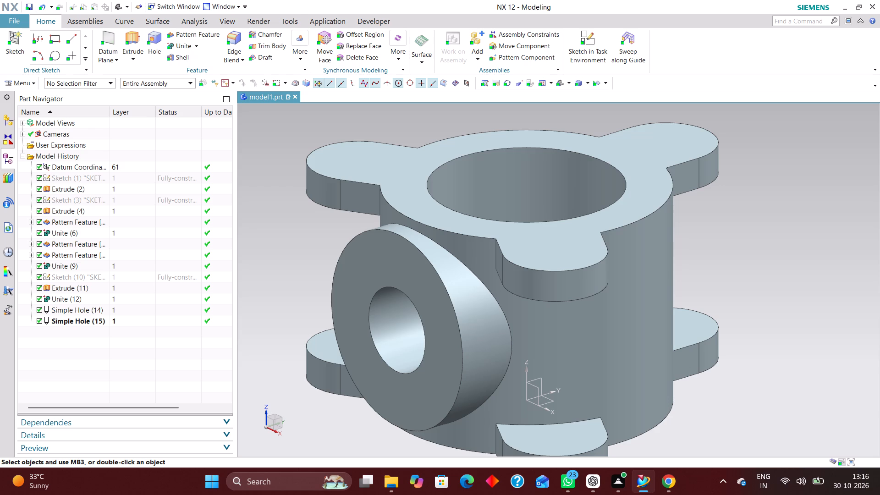
pyautogui.scroll(-1, 791, 310)
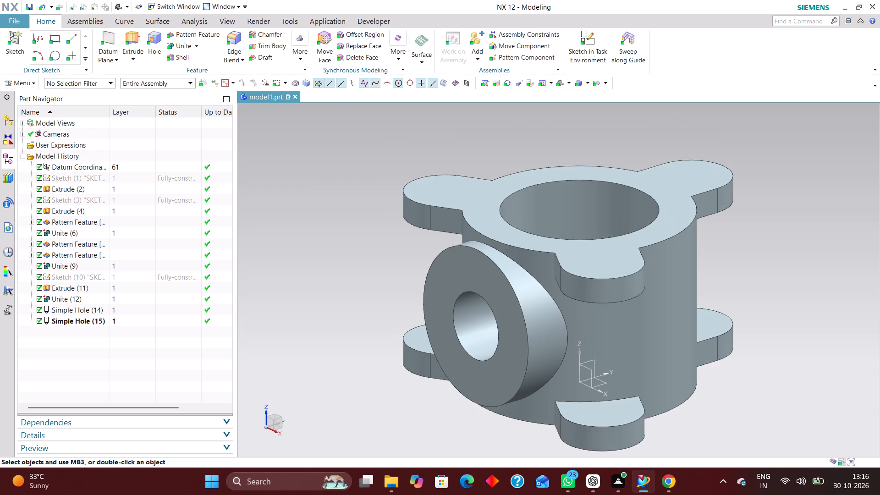
pyautogui.scroll(-1, 788, 316)
pyautogui.scroll(3, 734, 304)
pyautogui.scroll(-2, 737, 305)
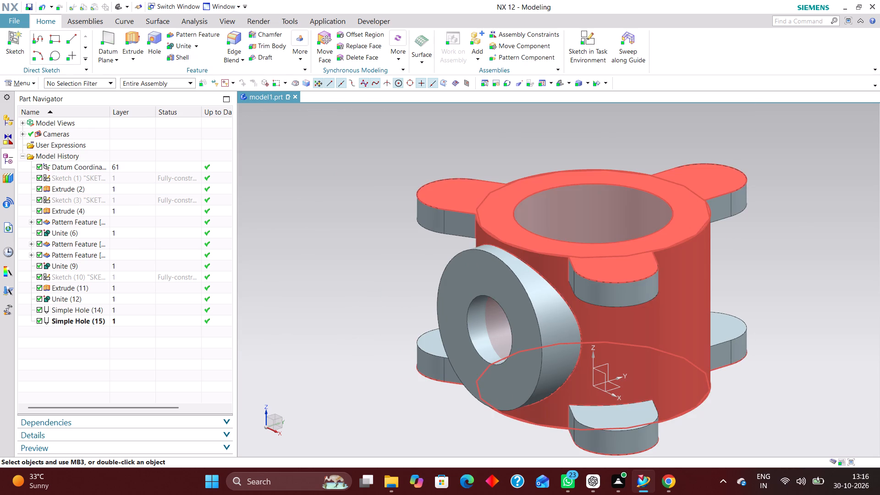
pyautogui.click(148, 38)
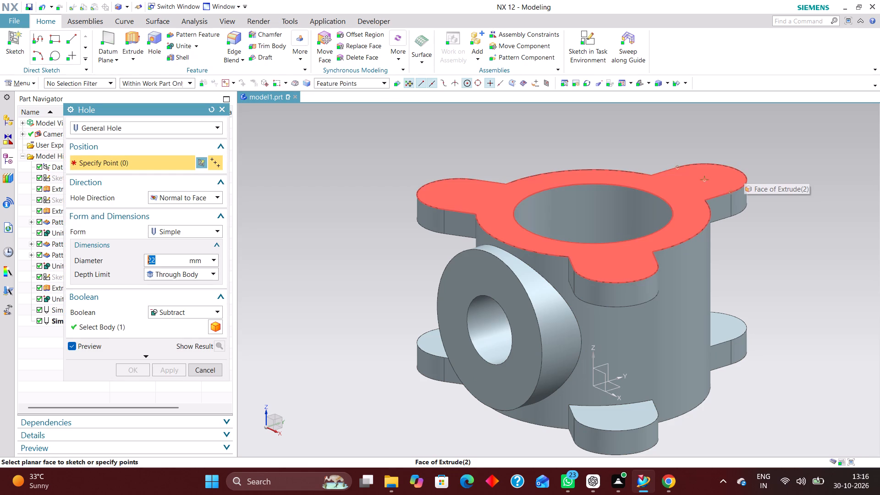
pyautogui.moveTo(762, 182); pyautogui.dragTo(738, 233, button='middle')
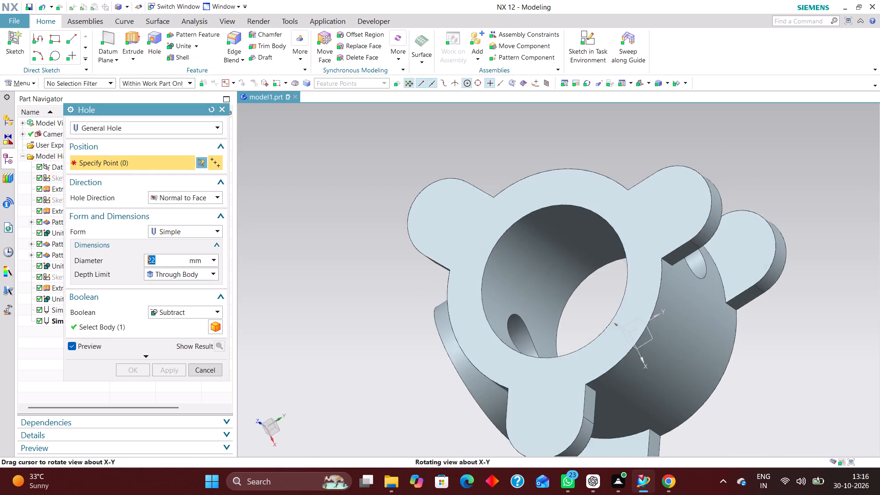
pyautogui.moveTo(738, 233); pyautogui.dragTo(737, 234, button='middle')
pyautogui.scroll(5, 721, 223)
pyautogui.click(678, 162)
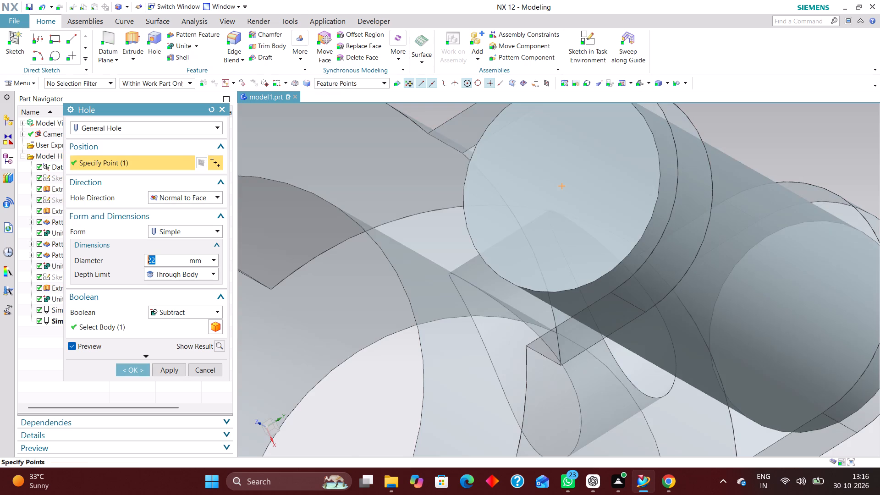
pyautogui.scroll(-3, 783, 165)
pyautogui.moveTo(801, 146); pyautogui.dragTo(820, 114, button='middle')
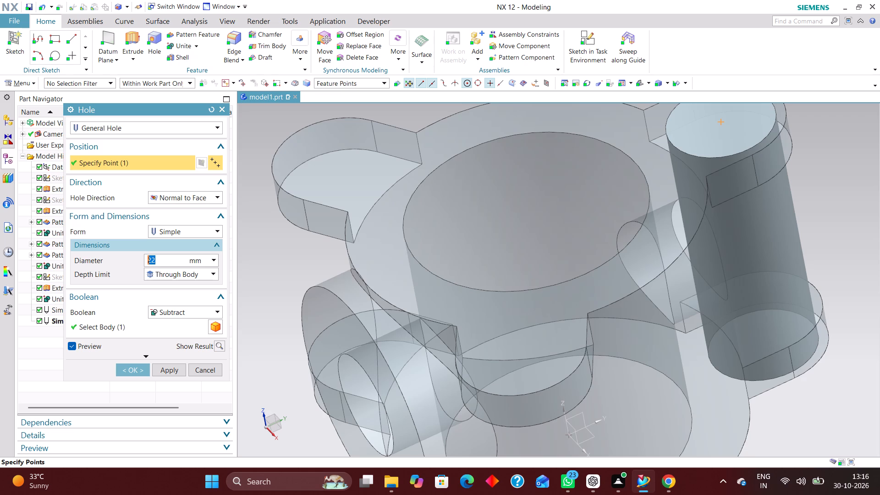
pyautogui.write('12')
pyautogui.press('Return')
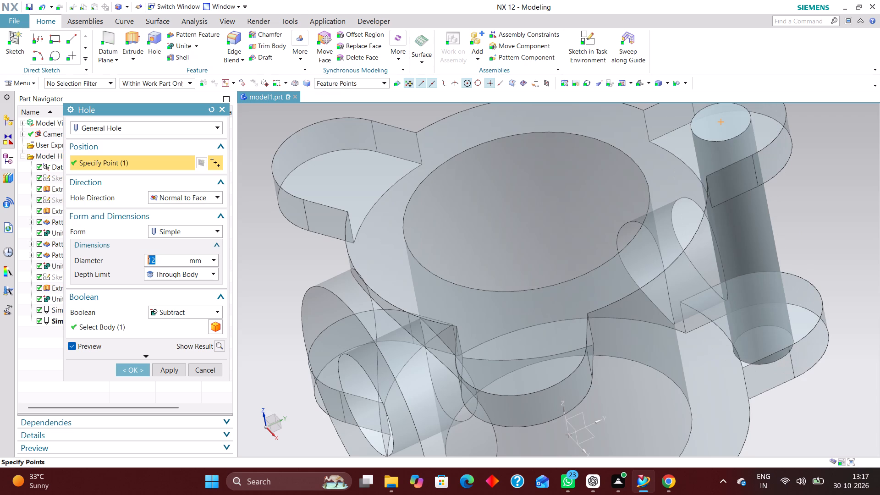
pyautogui.click(291, 137)
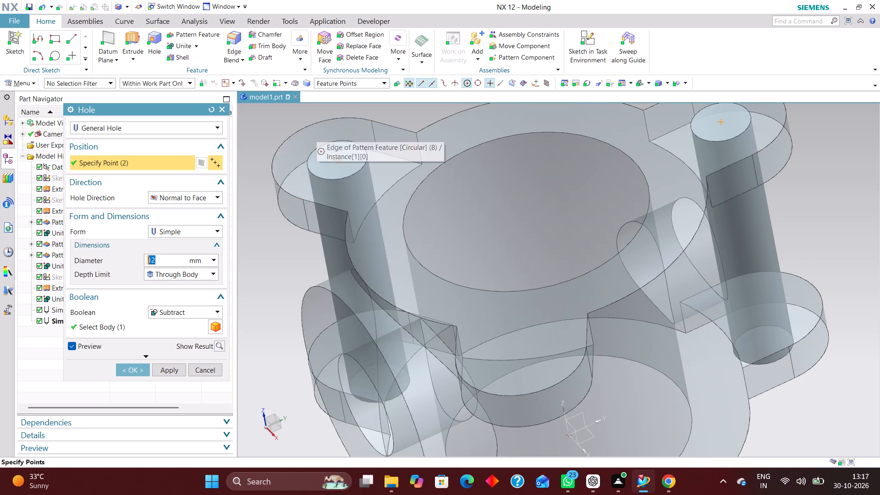
pyautogui.scroll(-4, 351, 128)
pyautogui.click(443, 318)
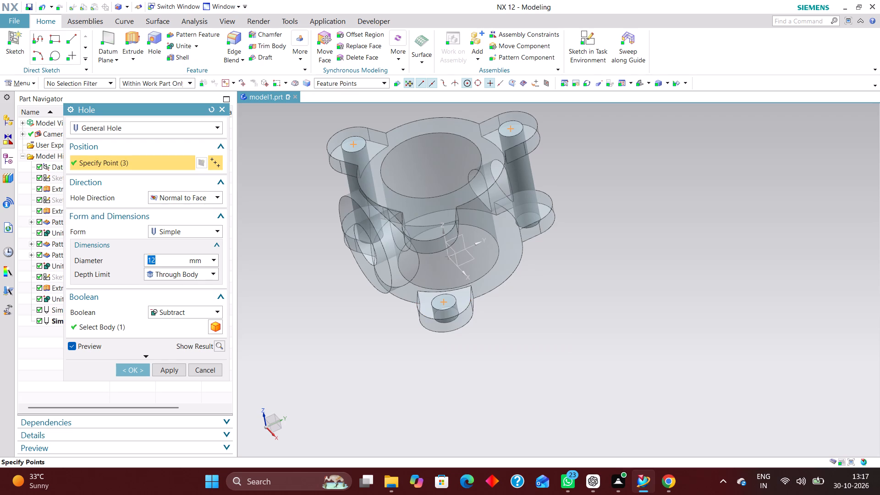
# Replace the lower lug's hole position with the third upper lug's arc centre and create the through holes.
pyautogui.moveTo(543, 308); pyautogui.dragTo(554, 344, button='middle')
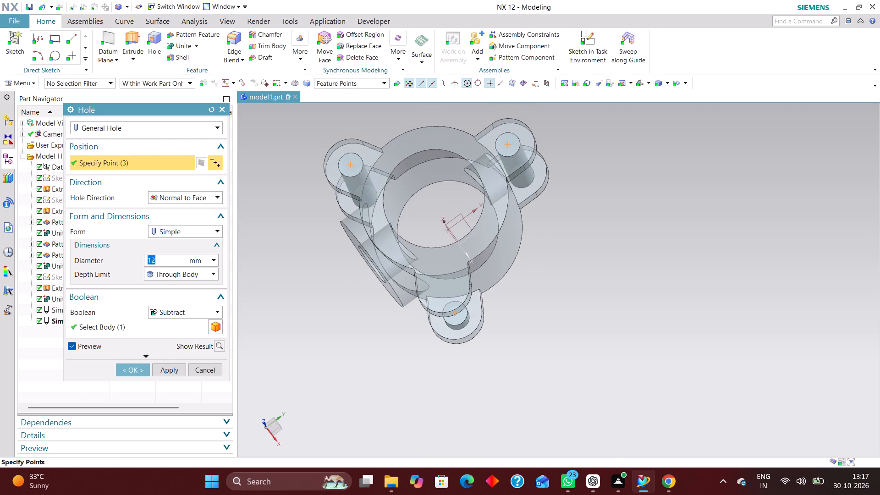
pyautogui.keyDown('shift'); pyautogui.moveTo(490, 374); pyautogui.dragTo(484, 349, button='middle'); pyautogui.keyUp('shift')
pyautogui.scroll(-2, 511, 394)
pyautogui.scroll(2, 494, 316)
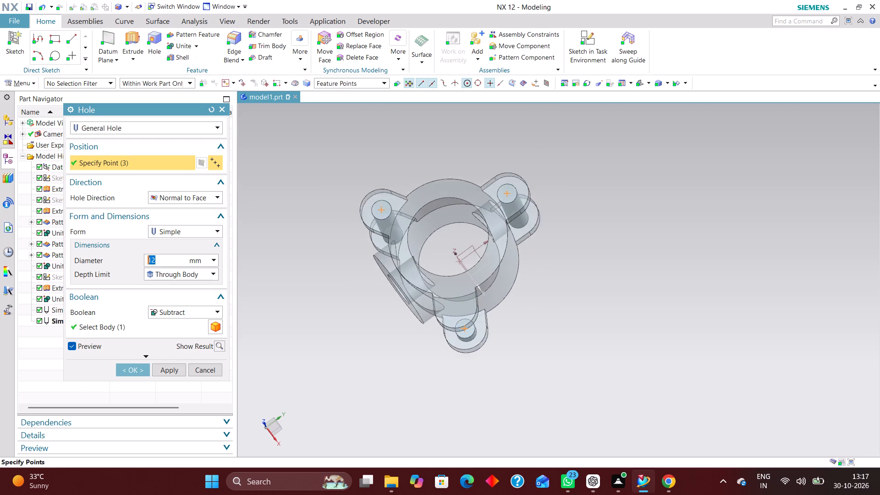
pyautogui.moveTo(506, 338); pyautogui.dragTo(459, 323, button='middle')
pyautogui.scroll(4, 394, 317)
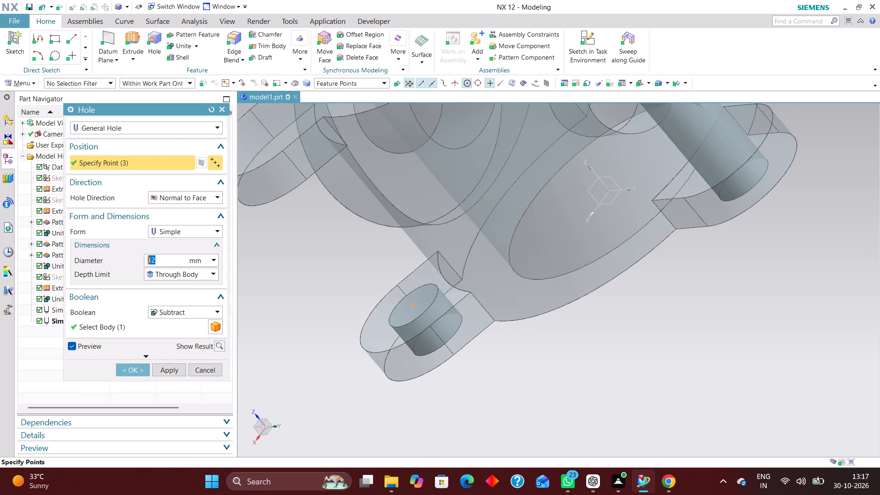
pyautogui.keyDown('shift'); pyautogui.click(368, 350); pyautogui.keyUp('shift')
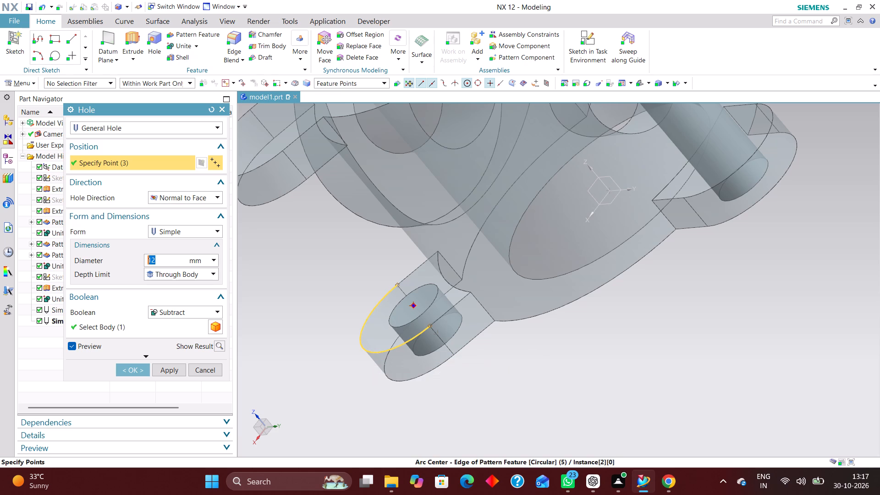
pyautogui.keyDown('shift'); pyautogui.click(412, 306); pyautogui.keyUp('shift')
pyautogui.scroll(-3, 520, 396)
pyautogui.moveTo(540, 412); pyautogui.dragTo(547, 413, button='middle')
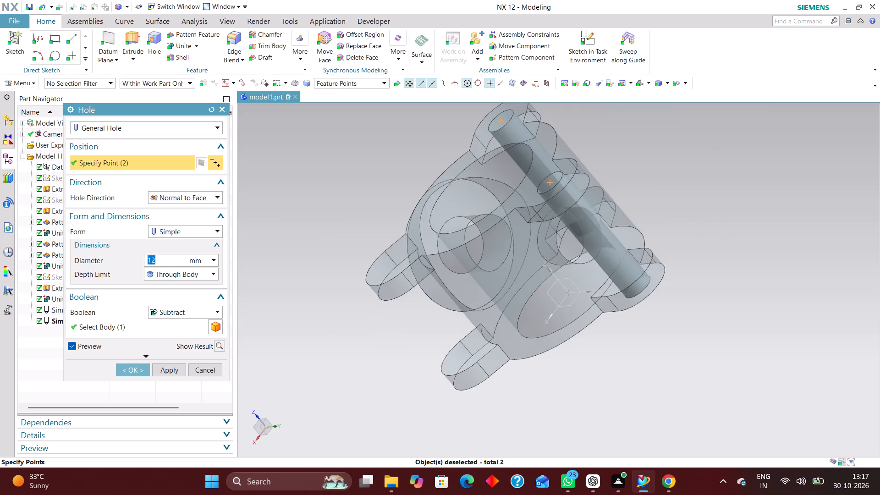
pyautogui.moveTo(547, 413); pyautogui.dragTo(562, 452, button='middle')
pyautogui.scroll(1, 561, 449)
pyautogui.scroll(2, 344, 341)
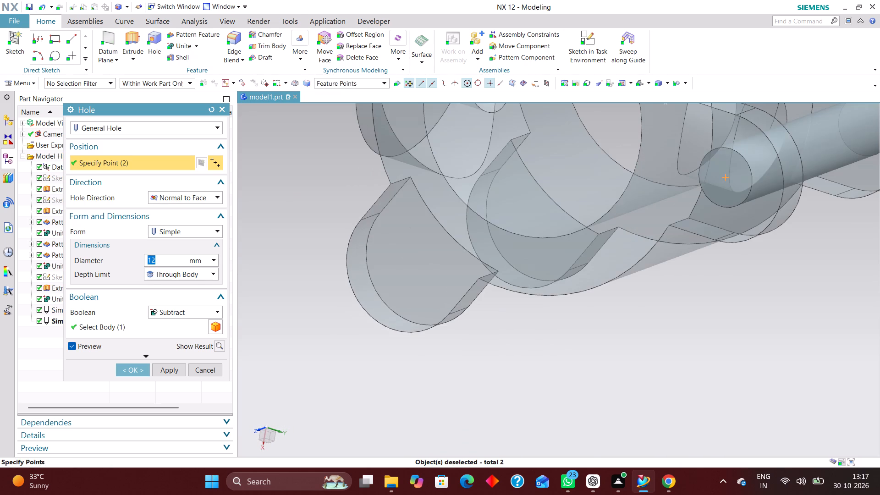
pyautogui.click(368, 314)
pyautogui.moveTo(477, 357); pyautogui.dragTo(469, 287, button='middle')
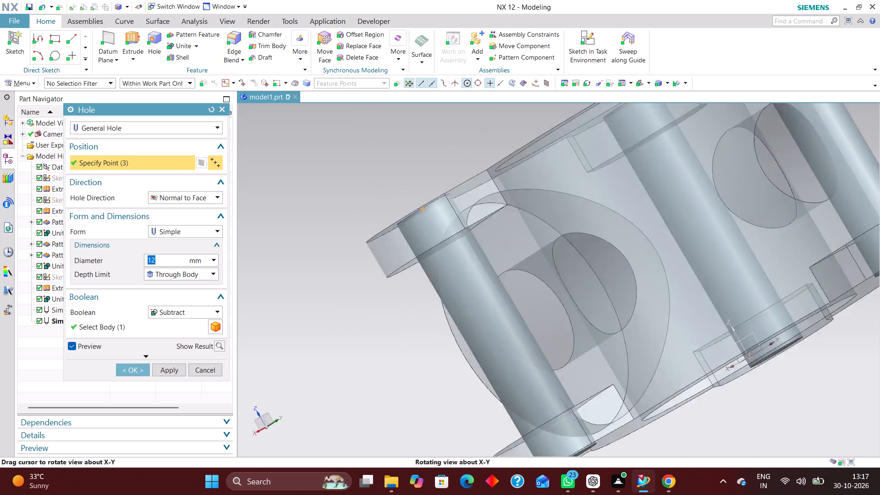
pyautogui.moveTo(469, 287); pyautogui.dragTo(479, 316, button='middle')
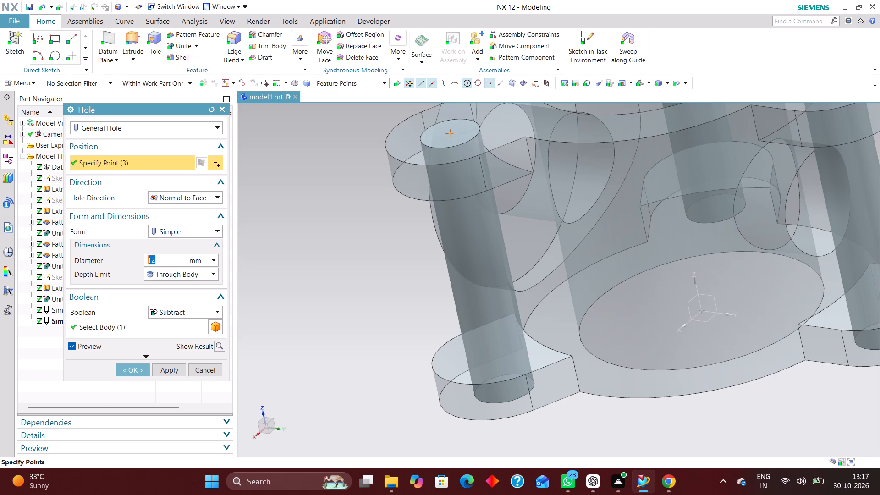
pyautogui.scroll(-5, 482, 266)
pyautogui.scroll(3, 530, 198)
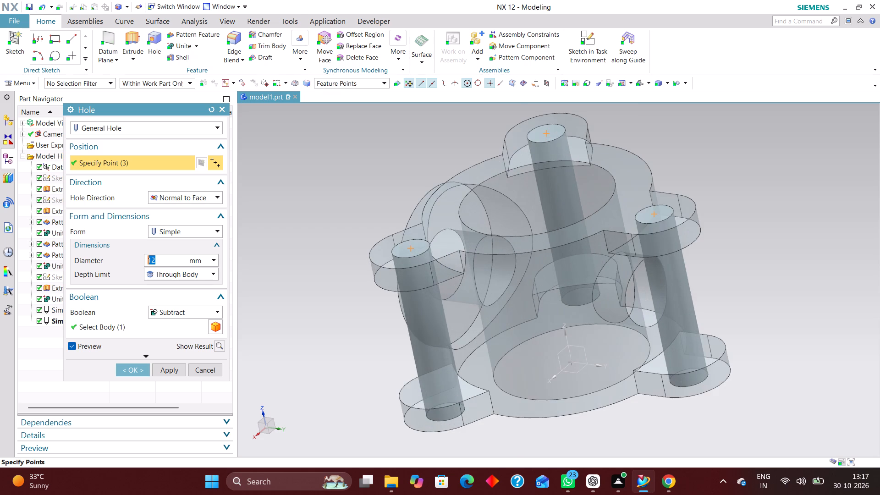
pyautogui.click(139, 370)
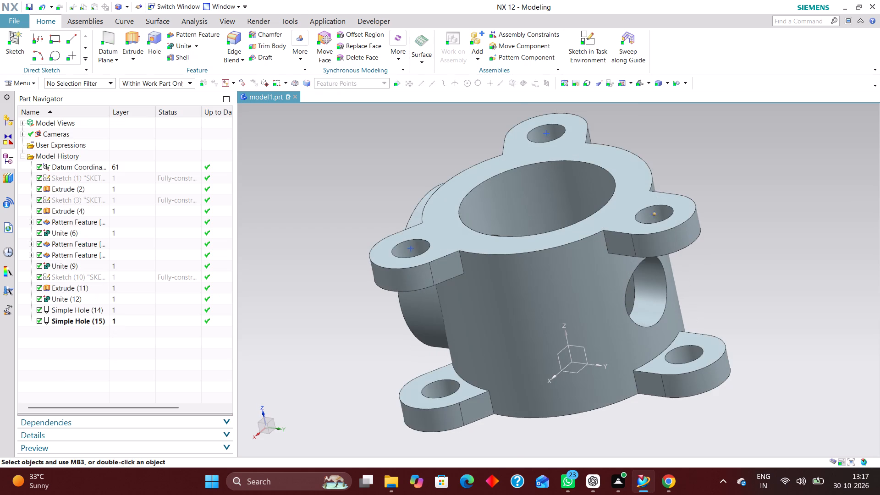
# Examine the lug holes, main bore and side boss of the valve body from several sides.
pyautogui.scroll(1, 353, 254)
pyautogui.scroll(-2, 355, 305)
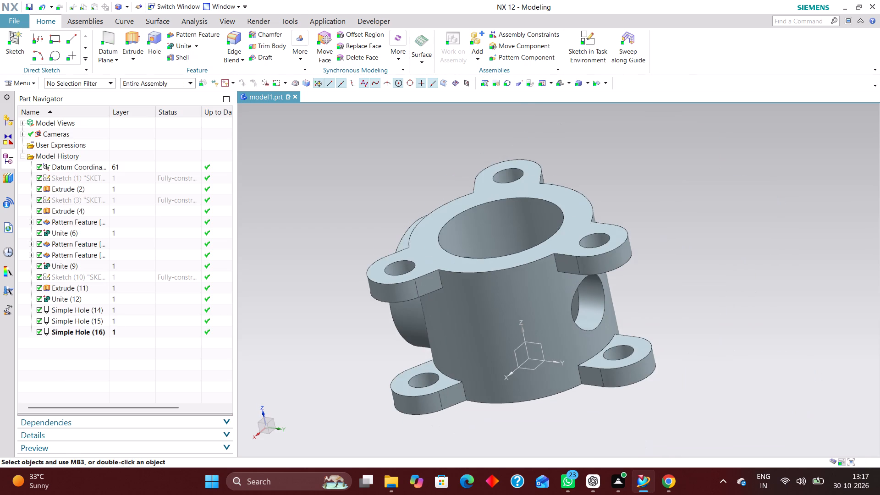
pyautogui.moveTo(360, 306); pyautogui.dragTo(405, 372, button='middle')
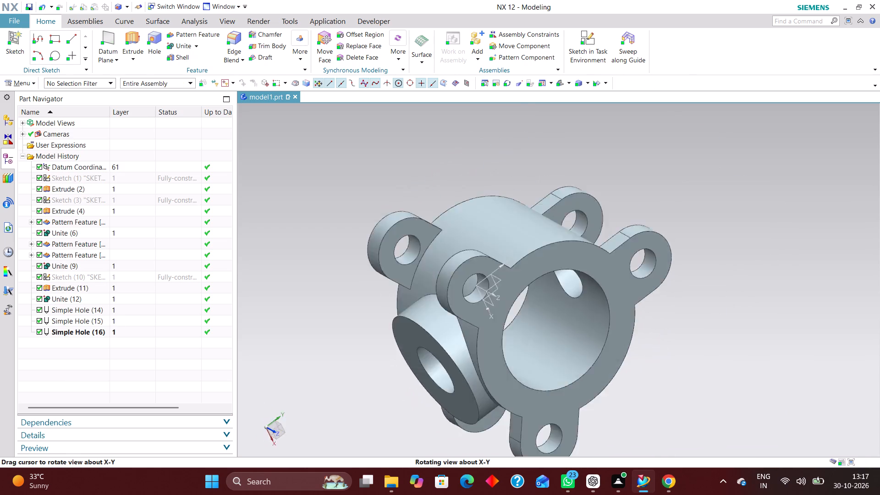
pyautogui.moveTo(405, 372); pyautogui.dragTo(386, 303, button='middle')
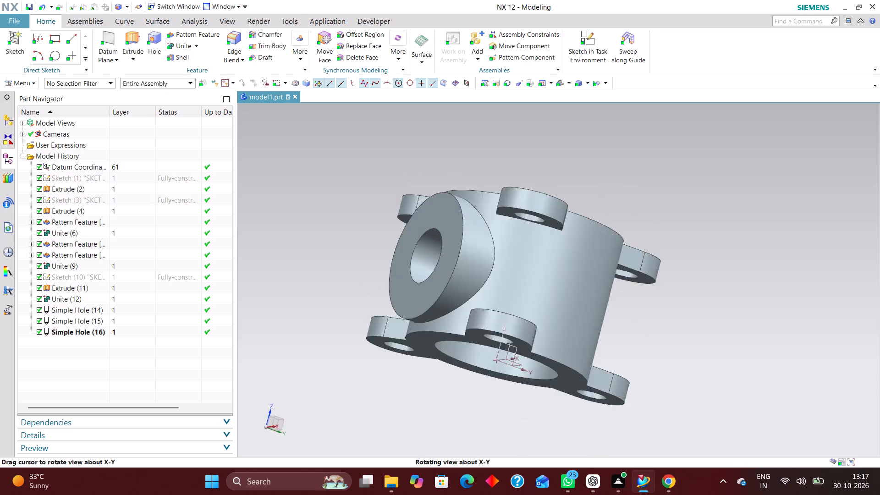
pyautogui.moveTo(386, 303); pyautogui.dragTo(386, 315, button='middle')
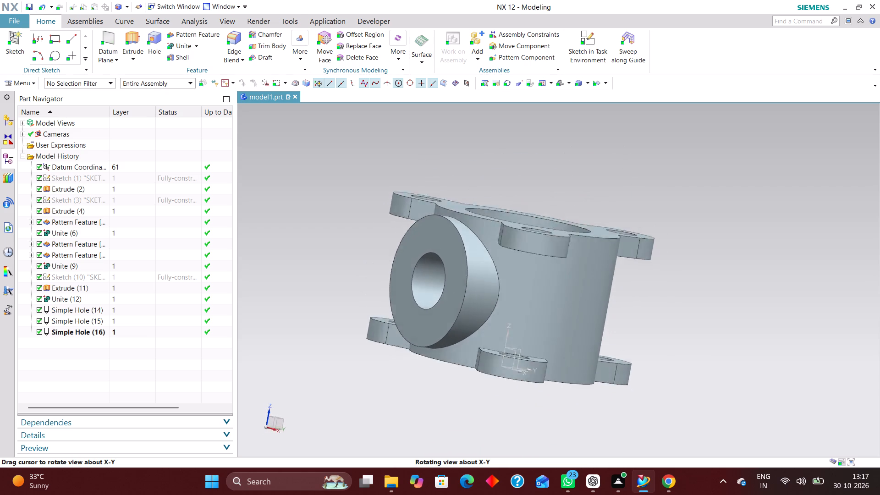
pyautogui.moveTo(386, 315); pyautogui.dragTo(390, 321, button='middle')
pyautogui.scroll(1, 390, 319)
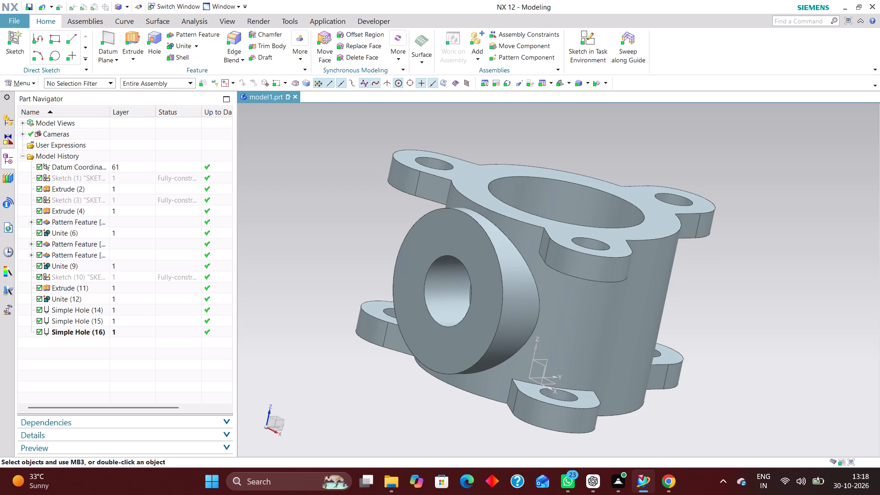
pyautogui.scroll(-2, 665, 315)
pyautogui.moveTo(702, 288); pyautogui.dragTo(693, 313, button='middle')
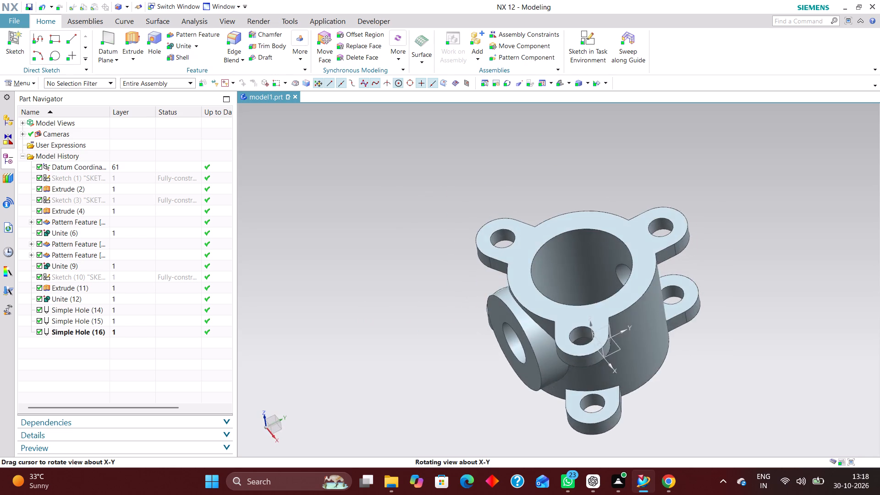
pyautogui.moveTo(693, 313); pyautogui.dragTo(703, 315, button='middle')
pyautogui.scroll(3, 682, 336)
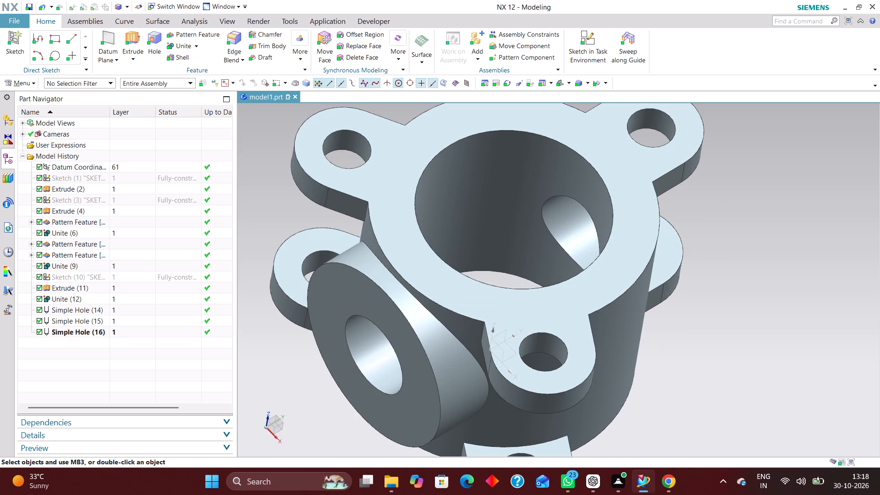
pyautogui.scroll(-1, 637, 288)
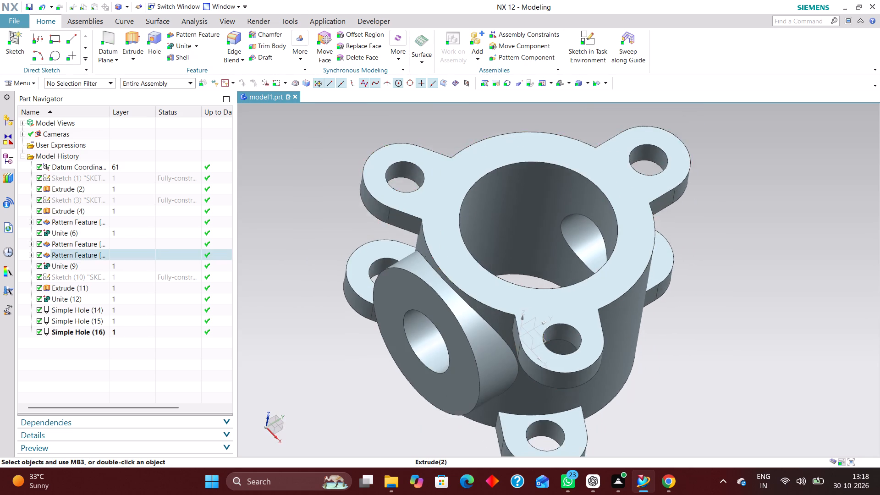
pyautogui.scroll(-1, 649, 312)
pyautogui.moveTo(668, 360); pyautogui.dragTo(682, 341, button='middle')
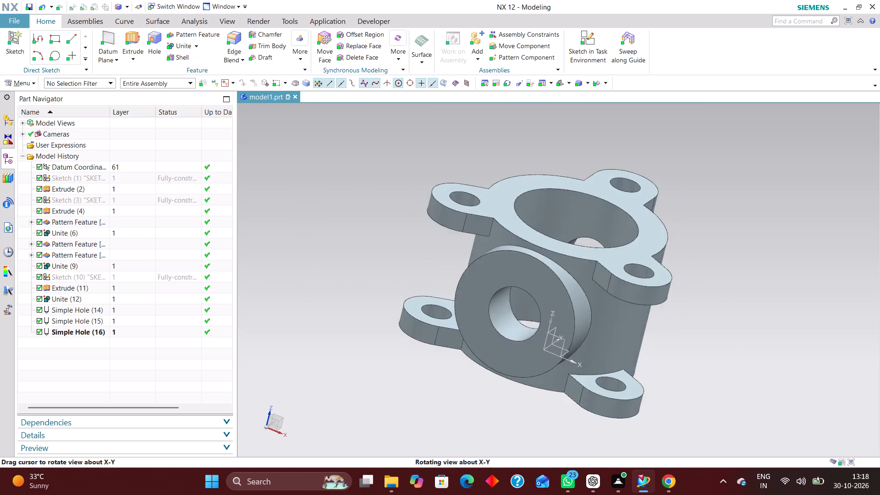
pyautogui.moveTo(682, 341); pyautogui.dragTo(660, 352, button='middle')
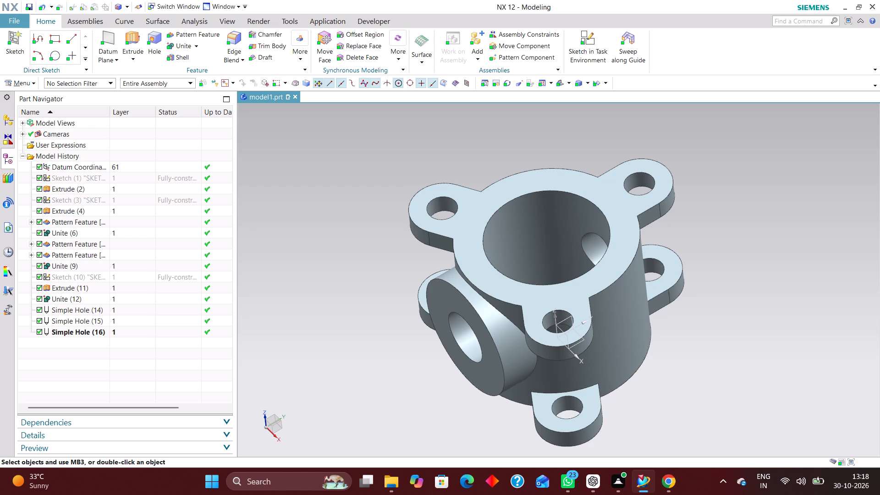
# Start a hole on the side boss's end face and sketch three position points spread around its central bore.
pyautogui.click(559, 81)
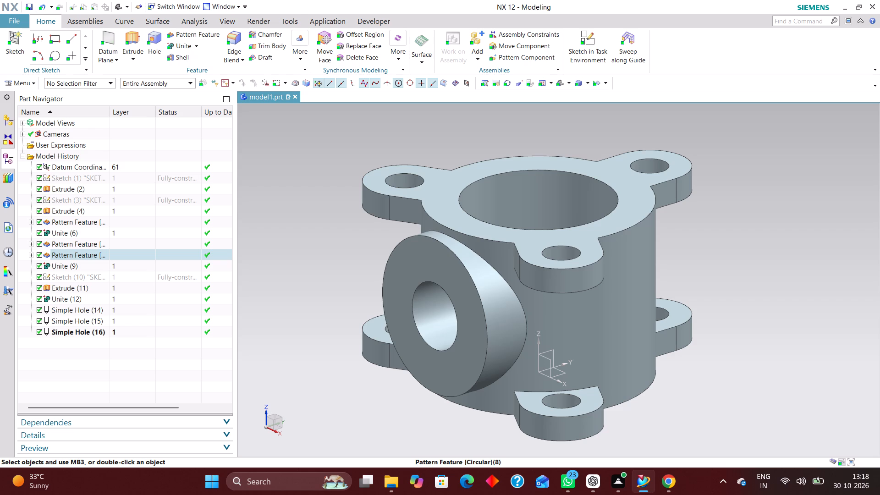
pyautogui.click(156, 40)
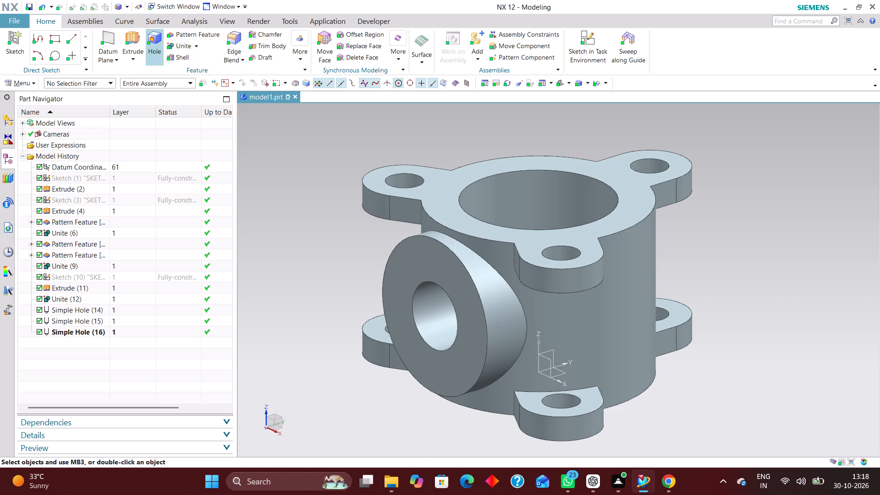
pyautogui.click(425, 250)
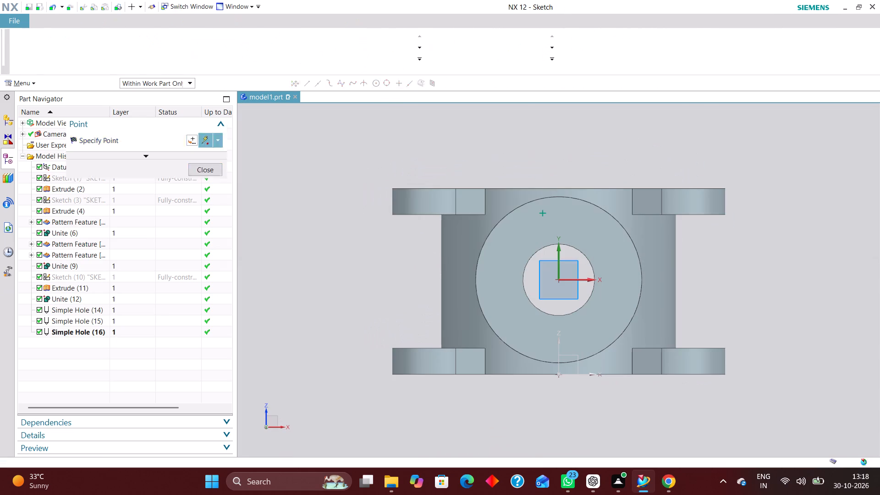
pyautogui.click(619, 275)
pyautogui.click(503, 290)
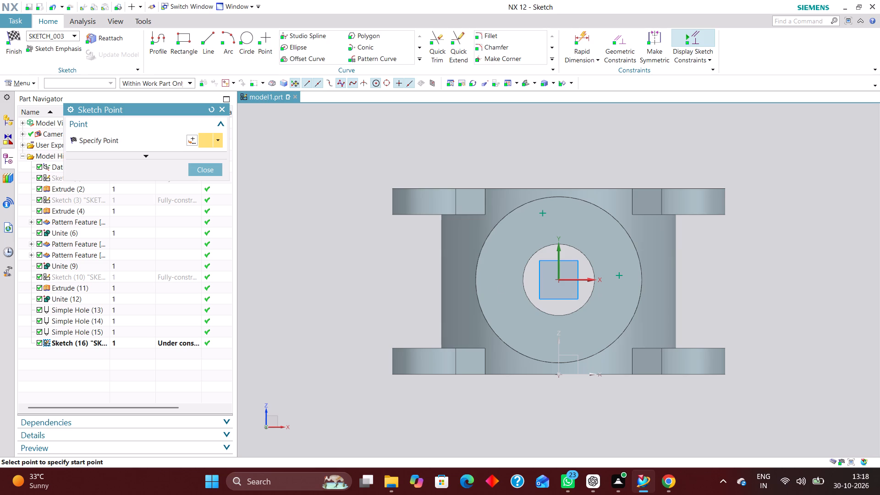
pyautogui.click(198, 170)
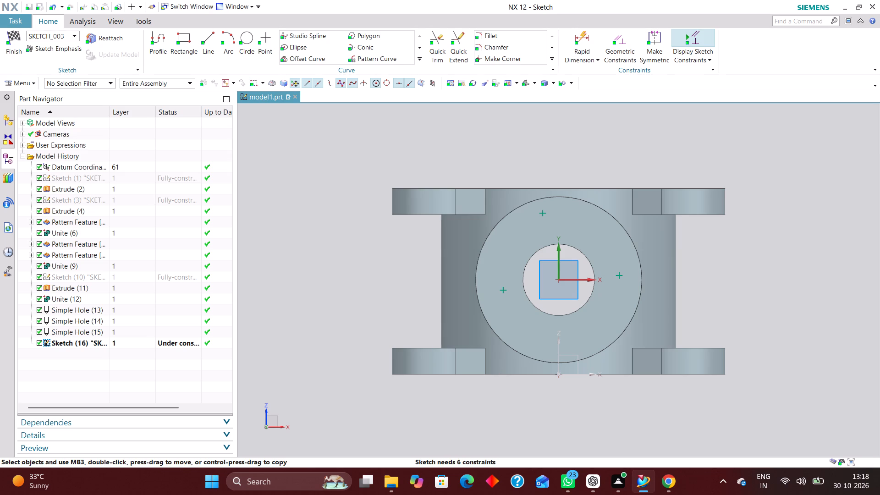
# Delete the two position points beside the central bore from the hole sketch, keeping the upper point.
pyautogui.moveTo(620, 274); pyautogui.dragTo(573, 273, button='right')
pyautogui.moveTo(573, 273); pyautogui.dragTo(555, 273, button='right')
pyautogui.moveTo(502, 289); pyautogui.dragTo(444, 291, button='right')
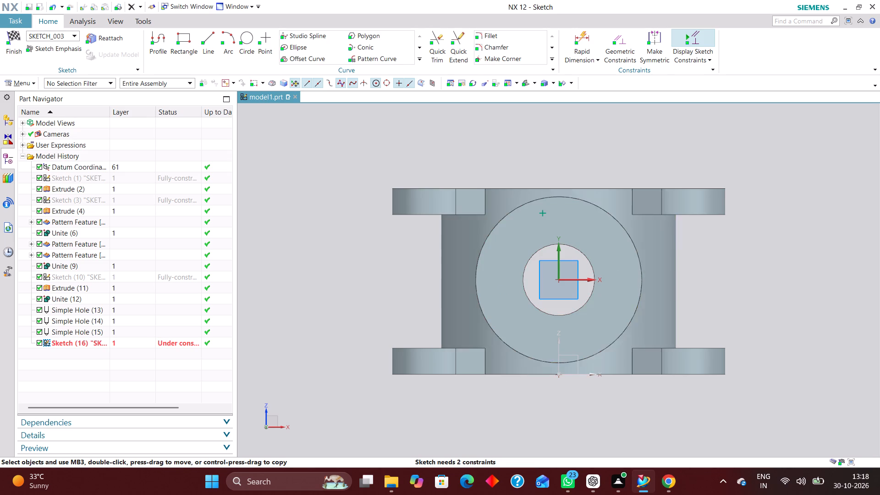
# Constrain the remaining point onto the sketch's Y axis, dimension it 38/2 mm above the X axis and finish the sketch.
pyautogui.click(619, 39)
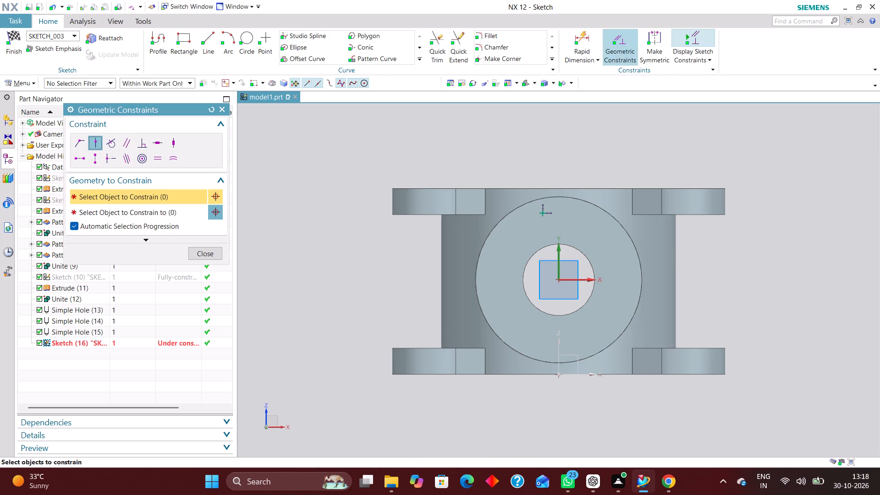
pyautogui.click(541, 213)
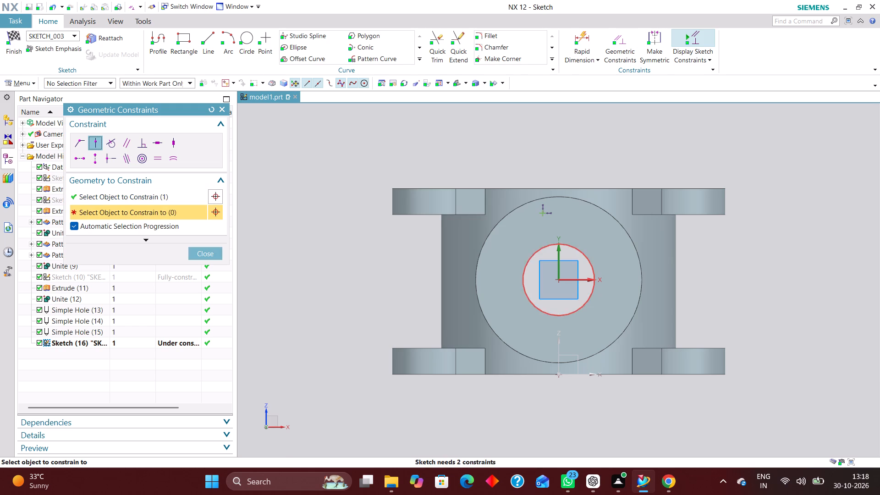
pyautogui.click(559, 253)
pyautogui.click(581, 36)
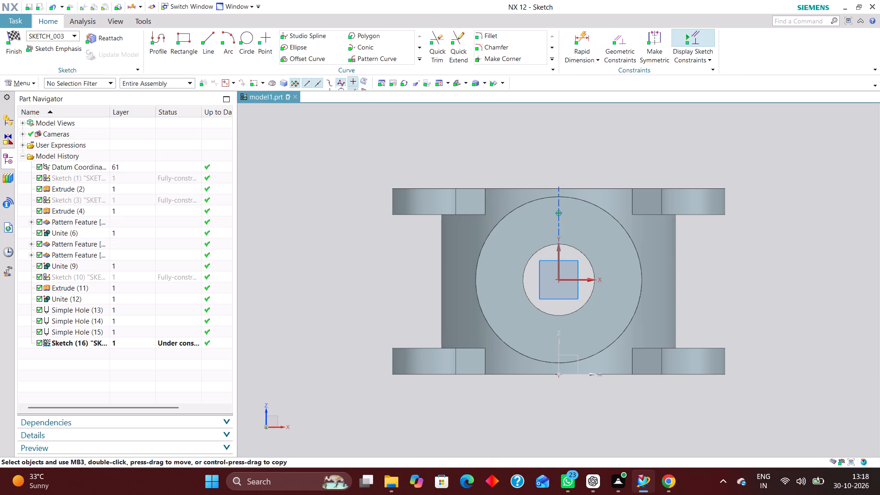
pyautogui.click(196, 218)
pyautogui.click(192, 232)
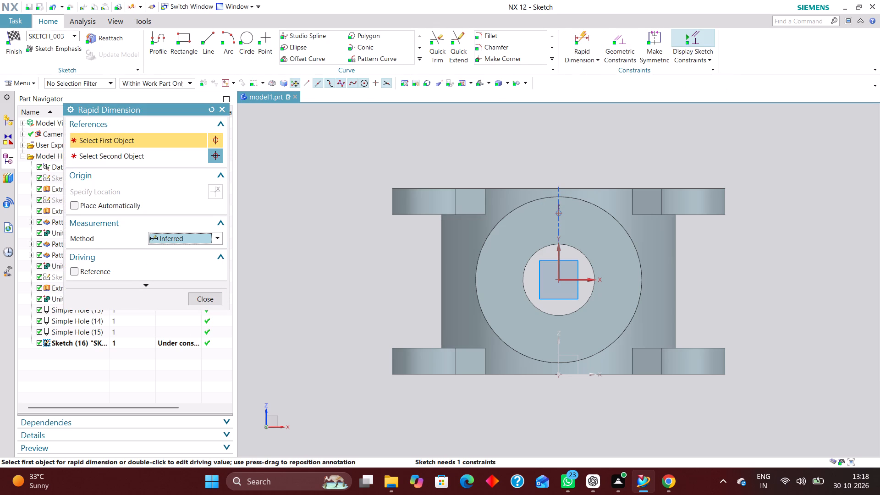
pyautogui.click(570, 281)
pyautogui.click(558, 210)
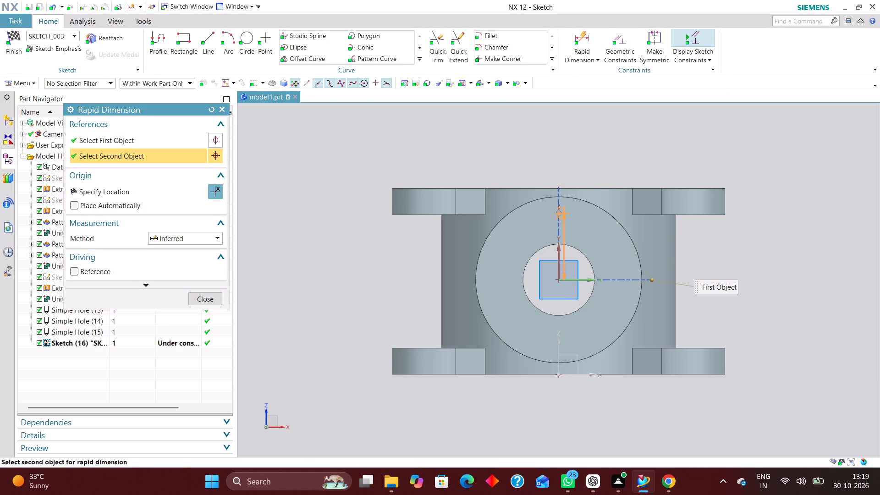
pyautogui.click(776, 243)
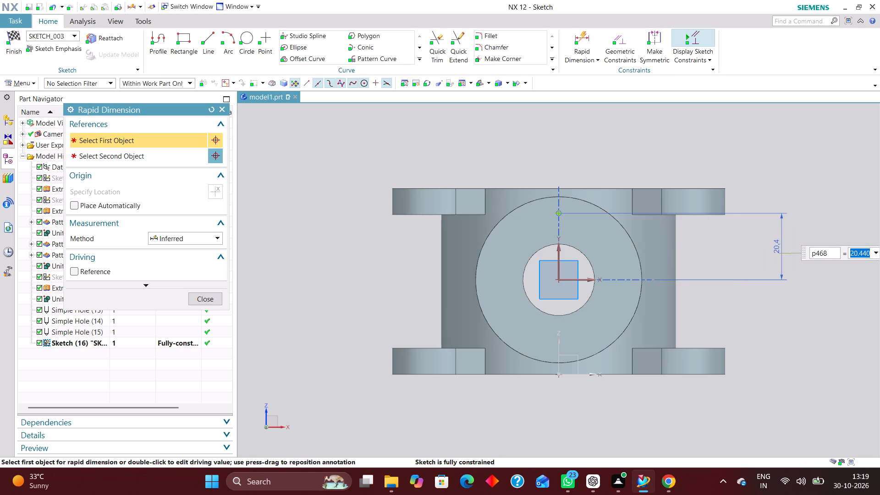
pyautogui.write('38/2')
pyautogui.press('Return')
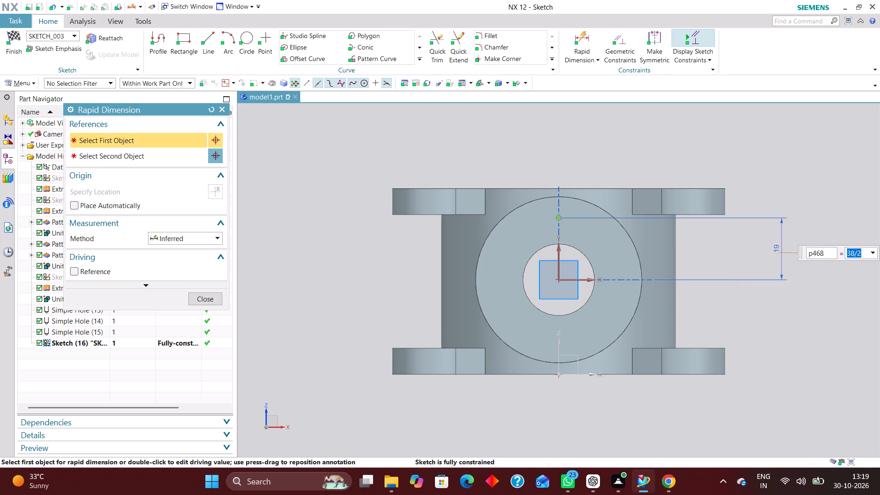
pyautogui.click(211, 302)
pyautogui.click(20, 37)
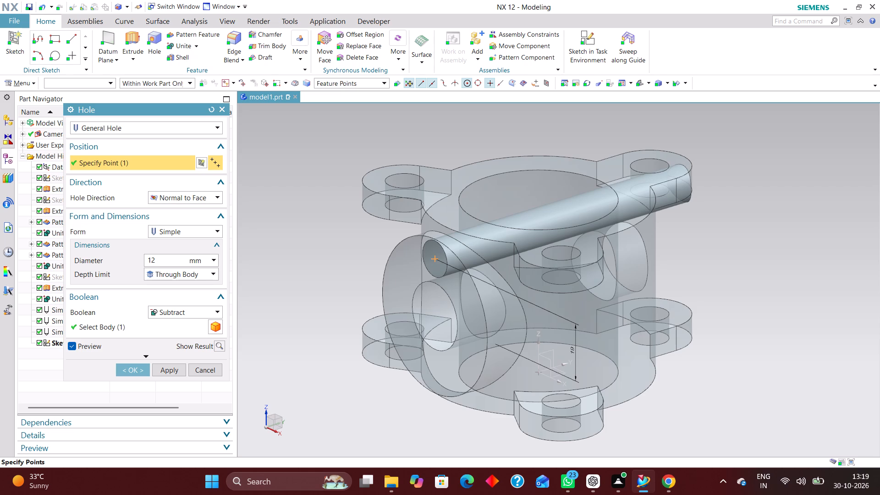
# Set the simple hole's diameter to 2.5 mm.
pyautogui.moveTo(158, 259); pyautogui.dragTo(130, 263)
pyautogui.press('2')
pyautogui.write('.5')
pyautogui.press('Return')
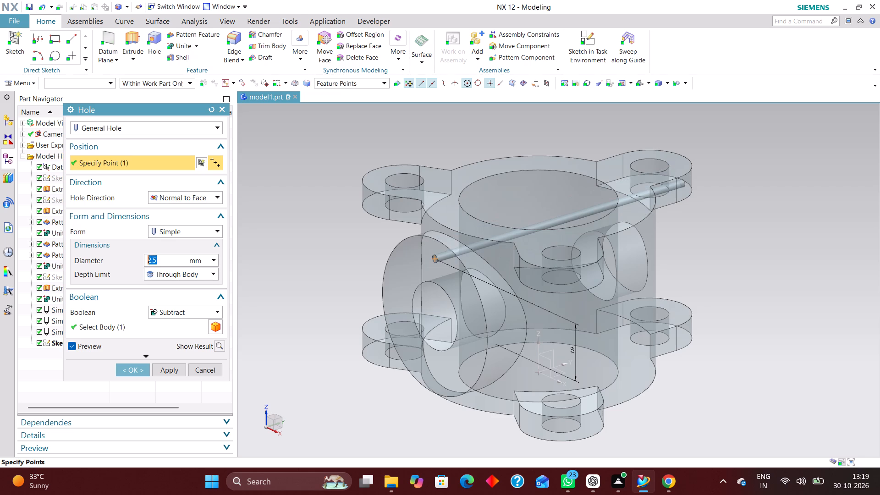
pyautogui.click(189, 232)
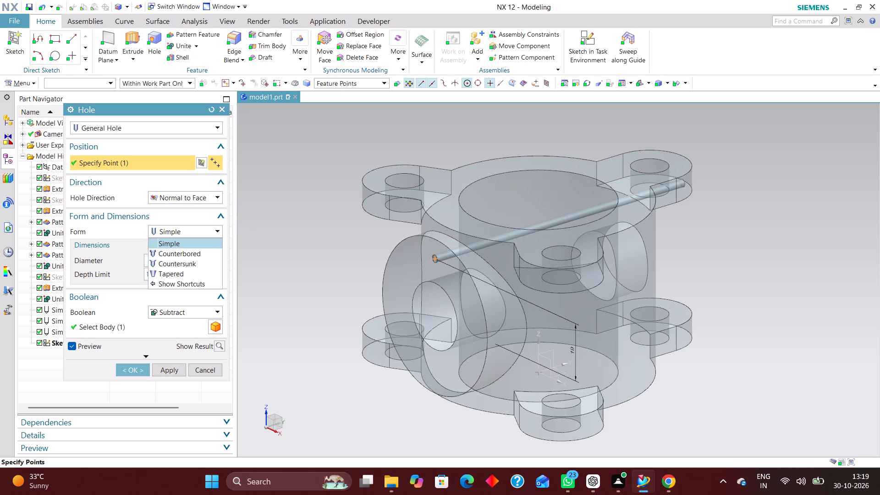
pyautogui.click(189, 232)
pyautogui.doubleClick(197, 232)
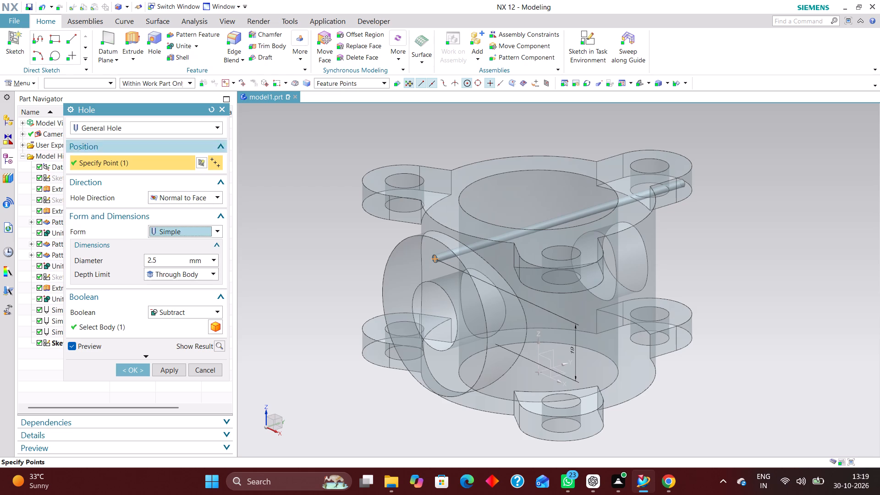
# Create a threaded hole at the sketched point, size M2.5 x 0.45, depth type 1.5xDiameter and depth limit Through Body.
pyautogui.click(190, 129)
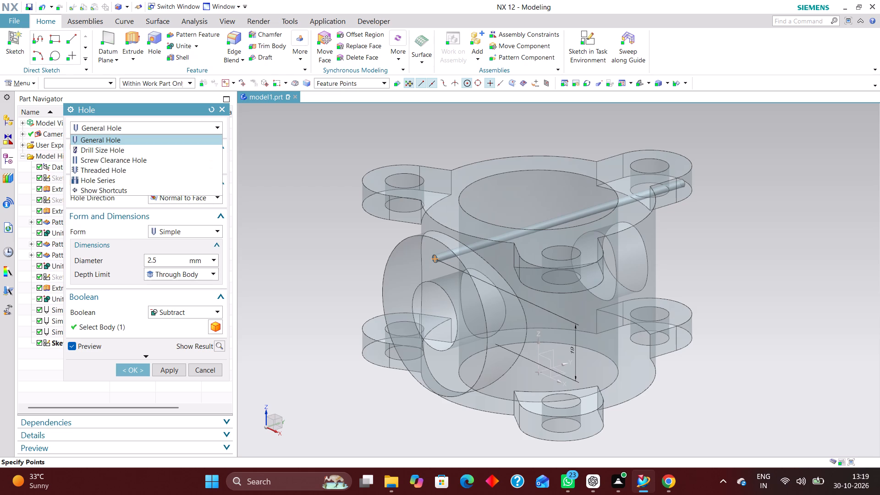
pyautogui.click(122, 167)
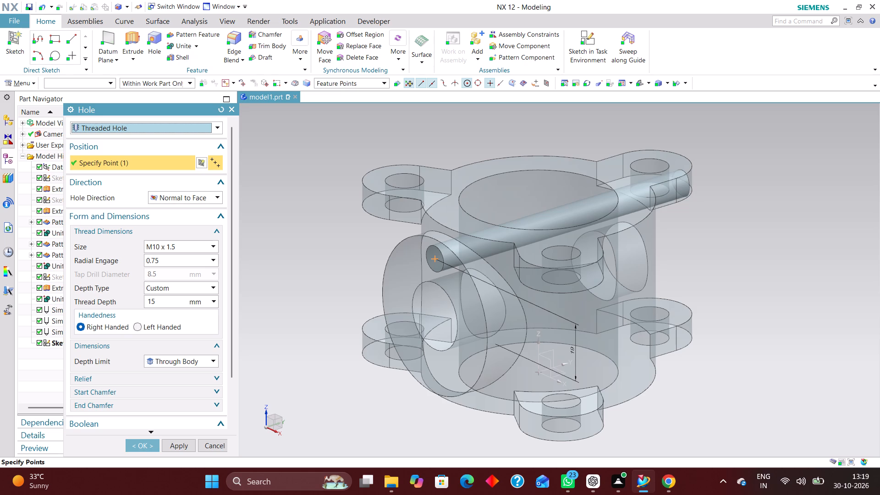
pyautogui.click(191, 247)
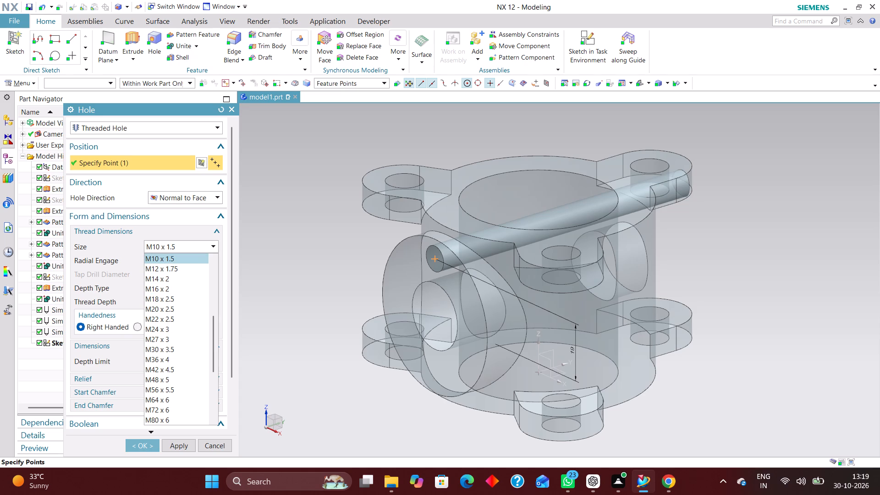
pyautogui.scroll(4, 164, 253)
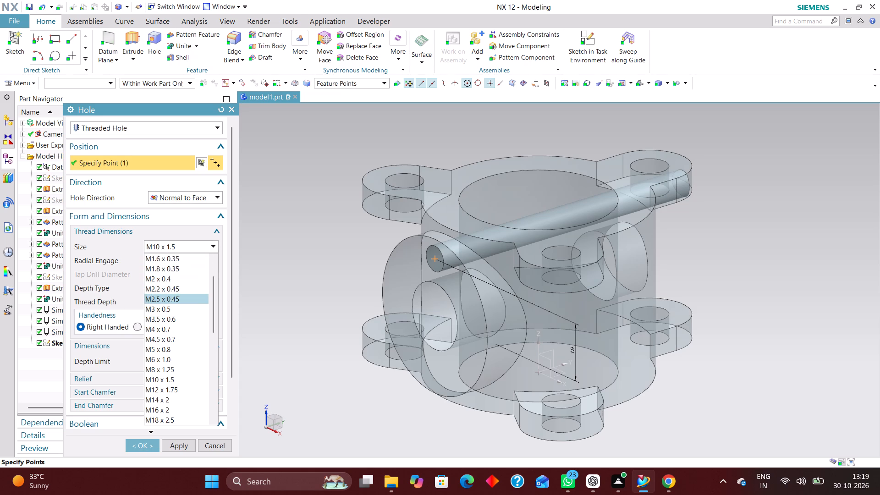
pyautogui.click(165, 299)
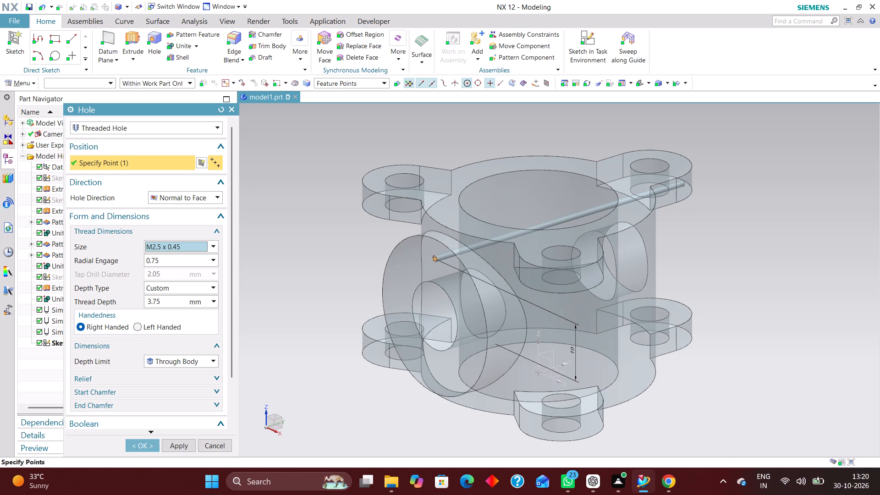
pyautogui.click(181, 286)
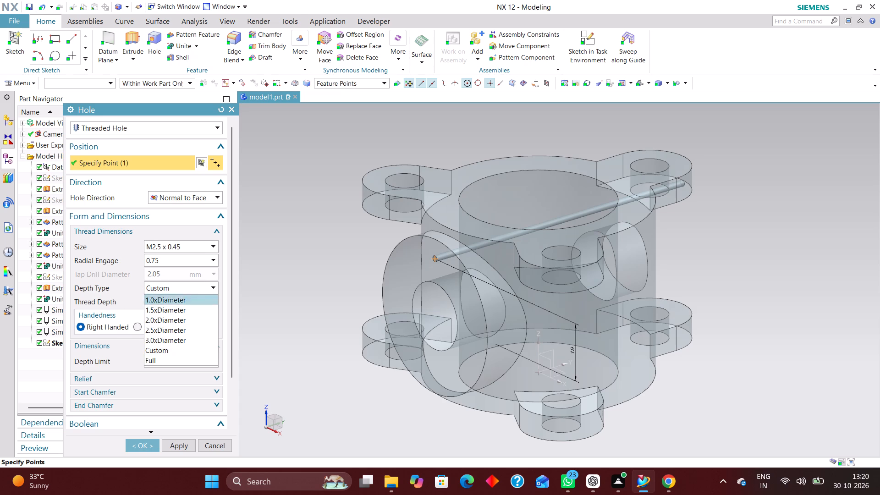
pyautogui.click(165, 360)
pyautogui.click(192, 287)
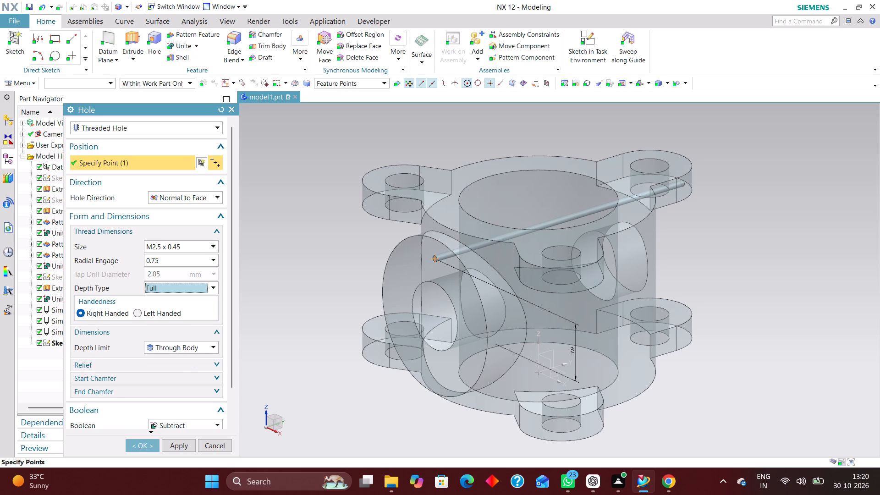
pyautogui.click(182, 307)
pyautogui.scroll(-3, 165, 308)
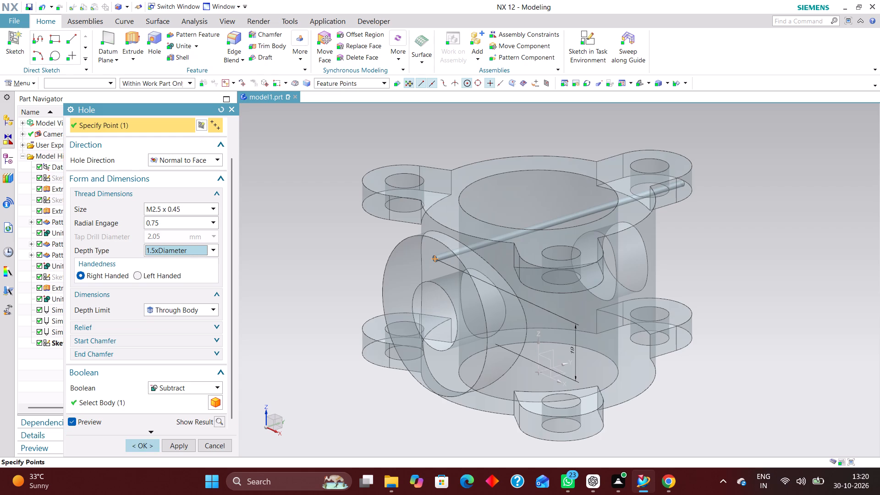
pyautogui.click(146, 447)
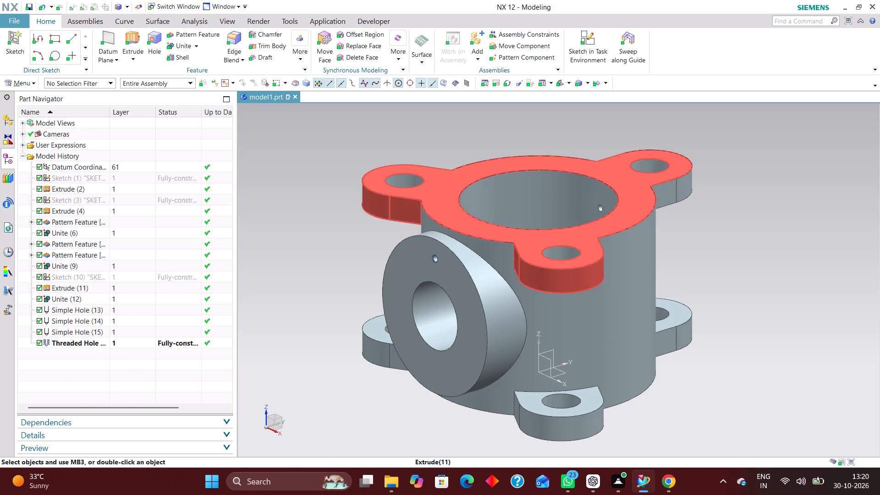
# Edit the side boss's threaded hole with rollback, setting depth type Custom and depth limit Until Next.
pyautogui.moveTo(786, 266); pyautogui.dragTo(712, 254, button='middle')
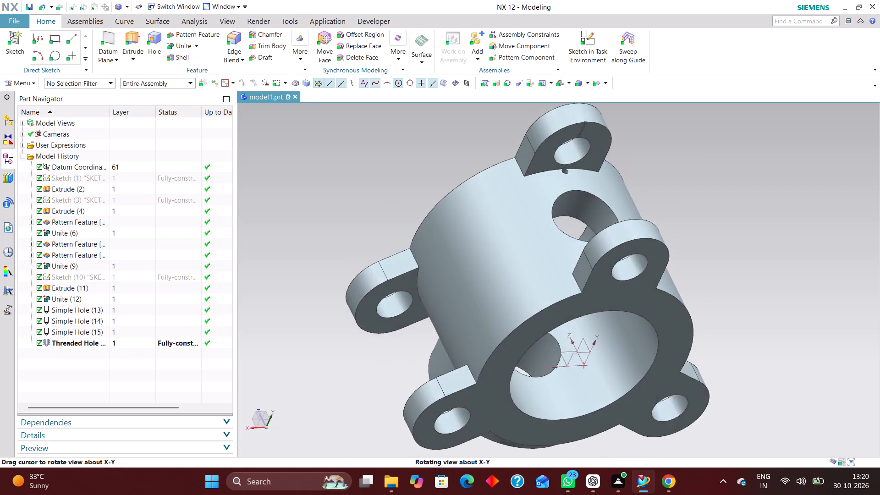
pyautogui.moveTo(712, 254); pyautogui.dragTo(742, 264, button='middle')
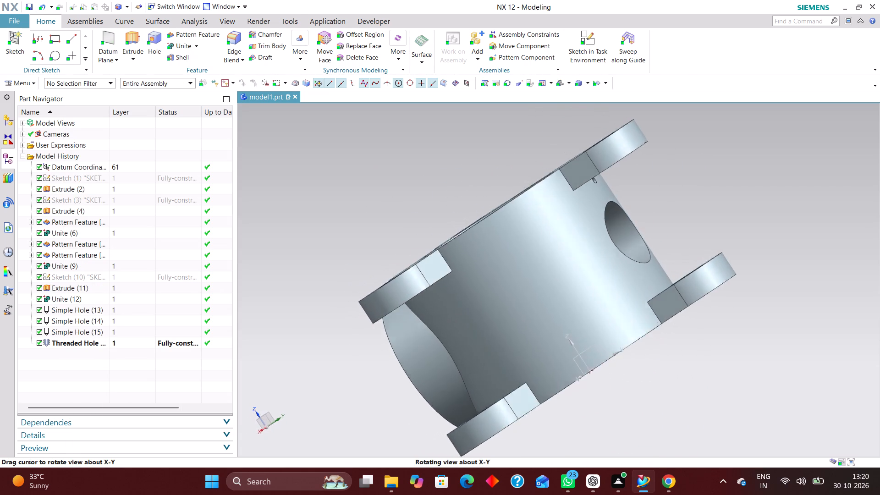
pyautogui.moveTo(742, 264); pyautogui.dragTo(785, 253, button='middle')
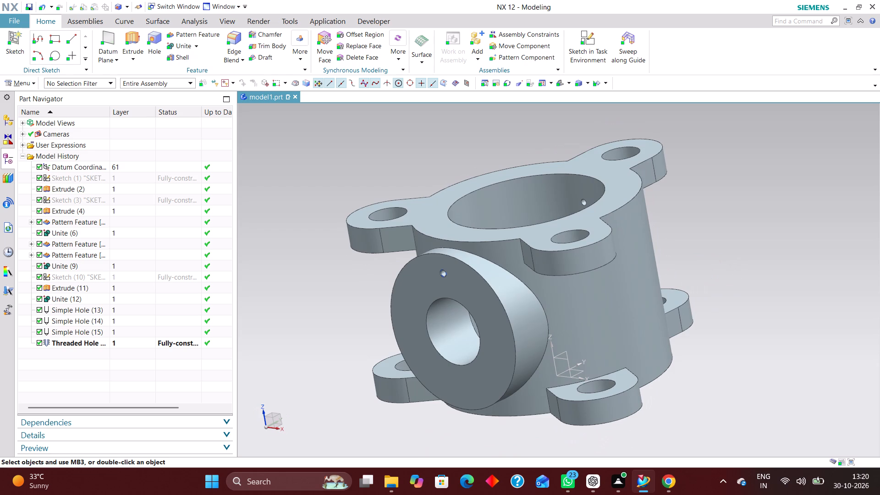
pyautogui.click(137, 346)
pyautogui.rightClick(137, 344)
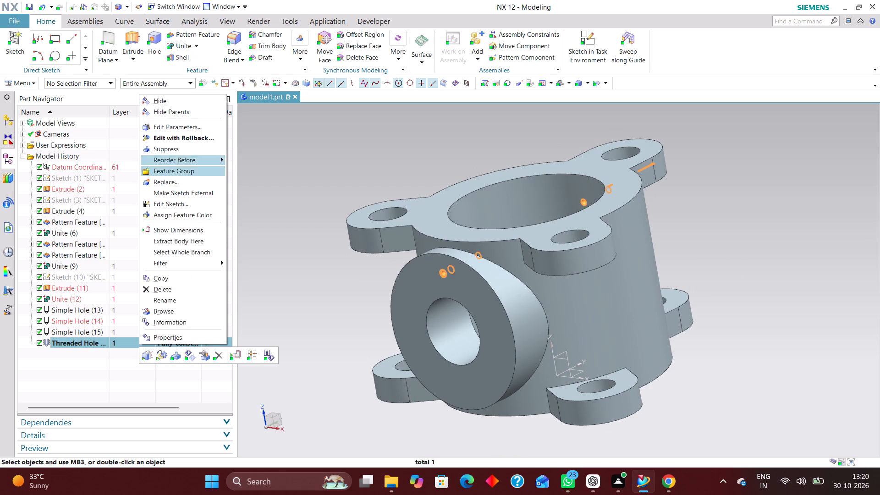
pyautogui.click(193, 139)
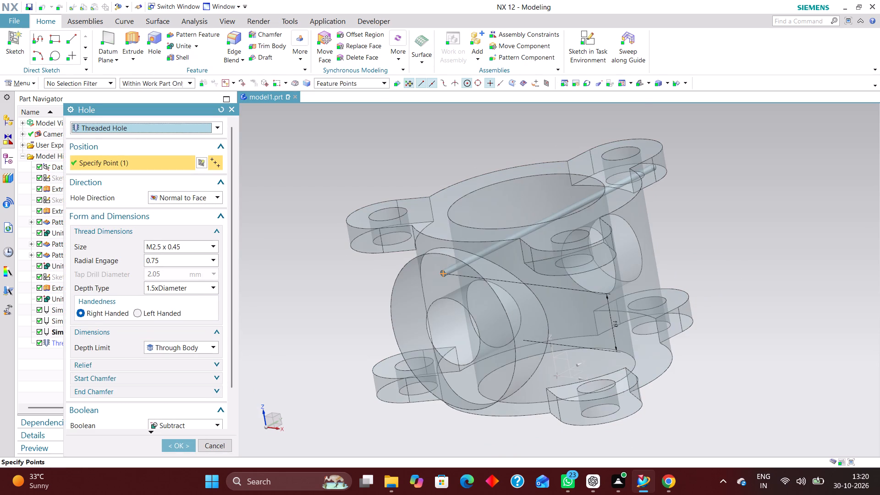
pyautogui.click(188, 287)
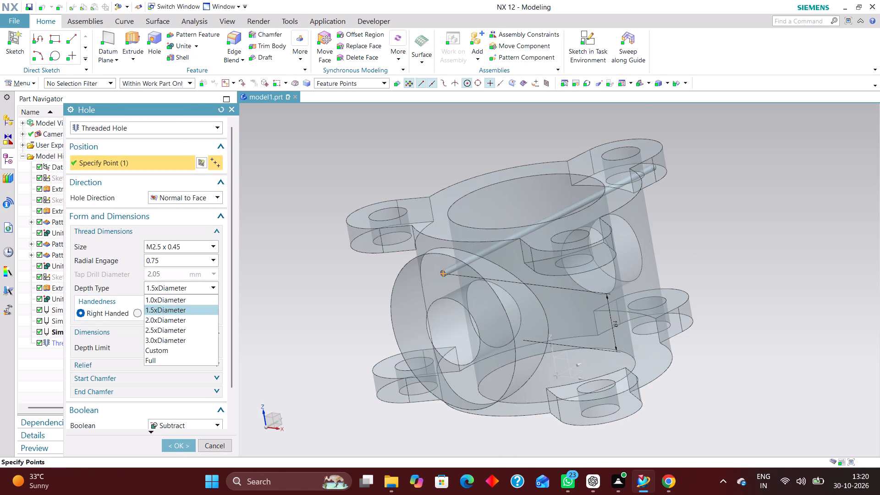
pyautogui.click(172, 347)
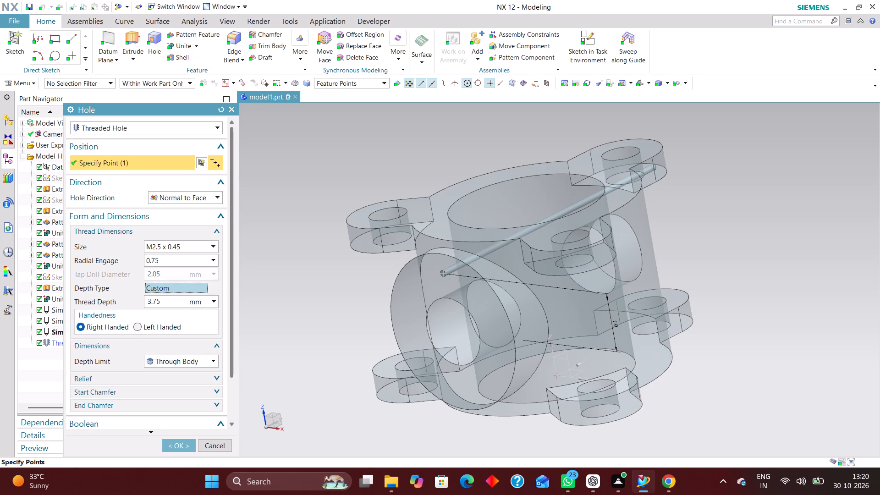
pyautogui.click(187, 359)
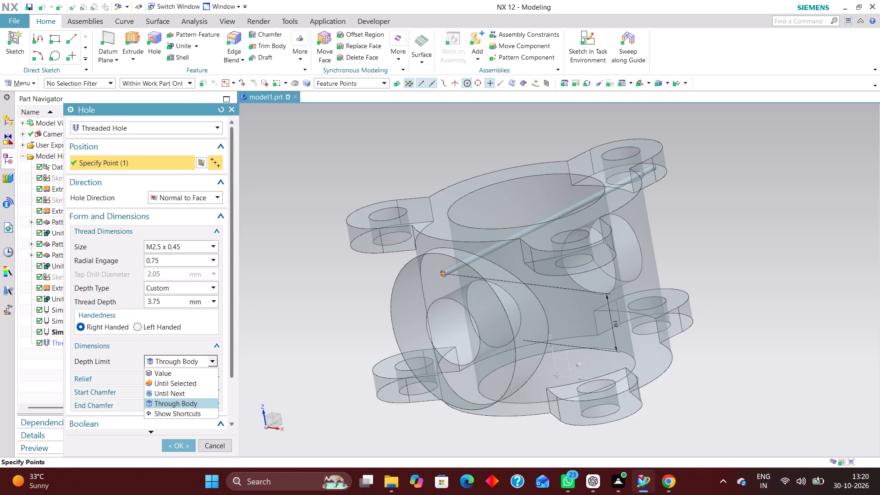
pyautogui.click(175, 391)
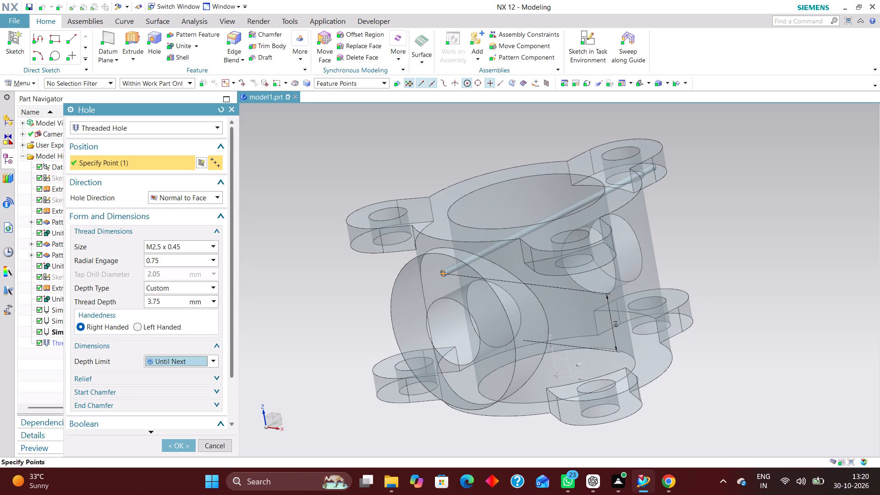
pyautogui.click(174, 448)
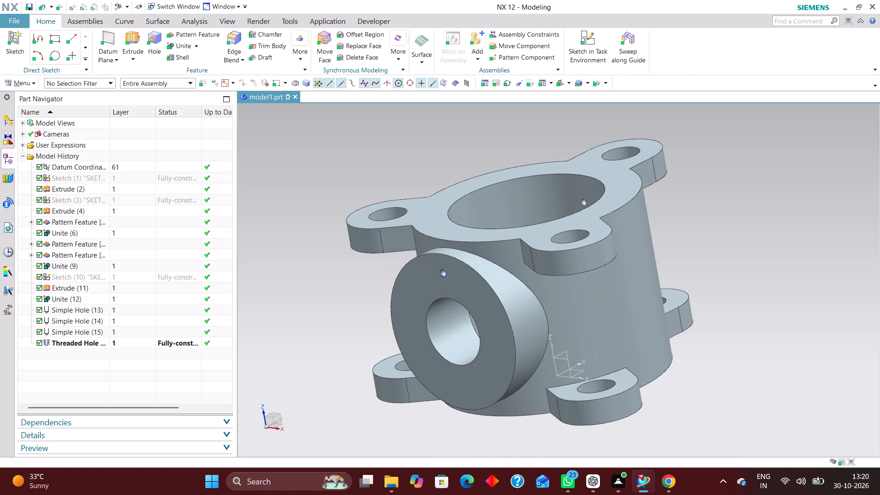
# Edit the side boss's threaded hole with rollback, setting its depth limit to Value with a depth of 50 mm.
pyautogui.scroll(1, 294, 348)
pyautogui.moveTo(293, 350); pyautogui.dragTo(218, 357, button='middle')
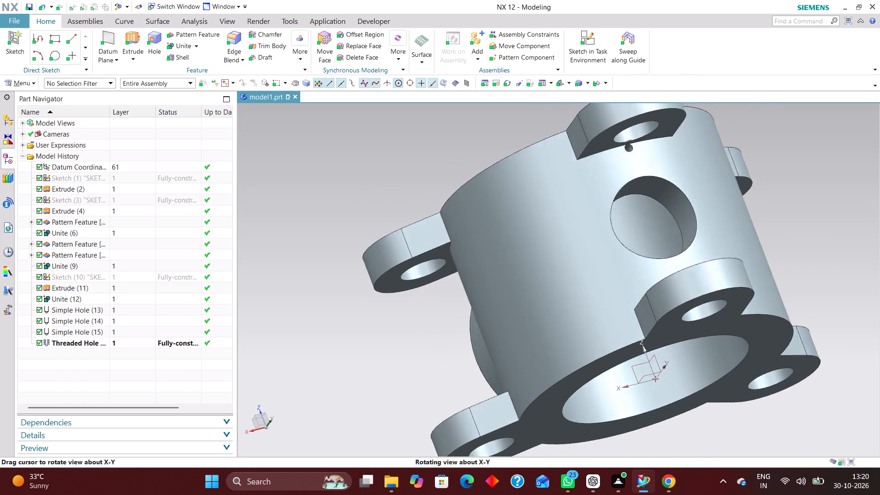
pyautogui.moveTo(218, 357); pyautogui.dragTo(298, 343, button='middle')
pyautogui.click(137, 344)
pyautogui.rightClick(138, 343)
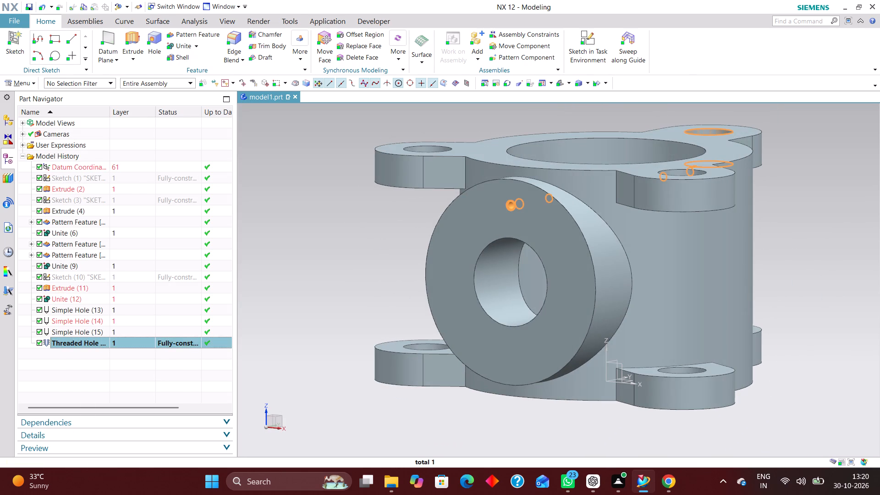
pyautogui.click(180, 138)
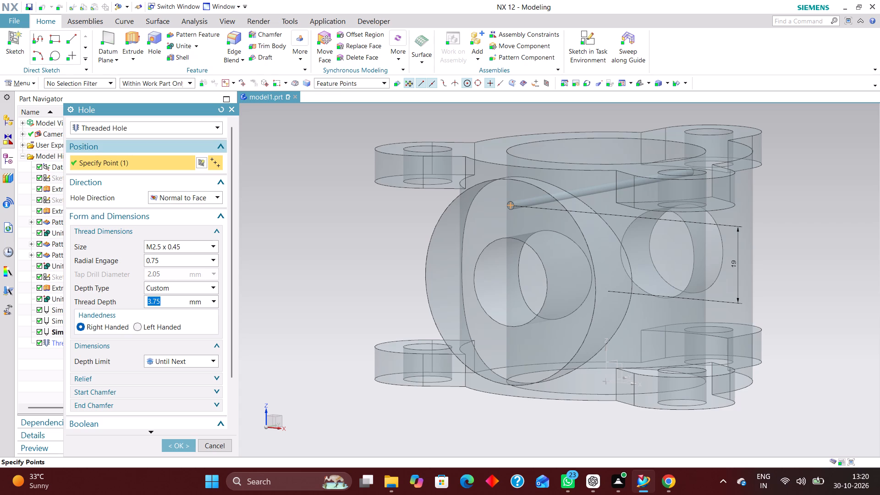
pyautogui.click(191, 363)
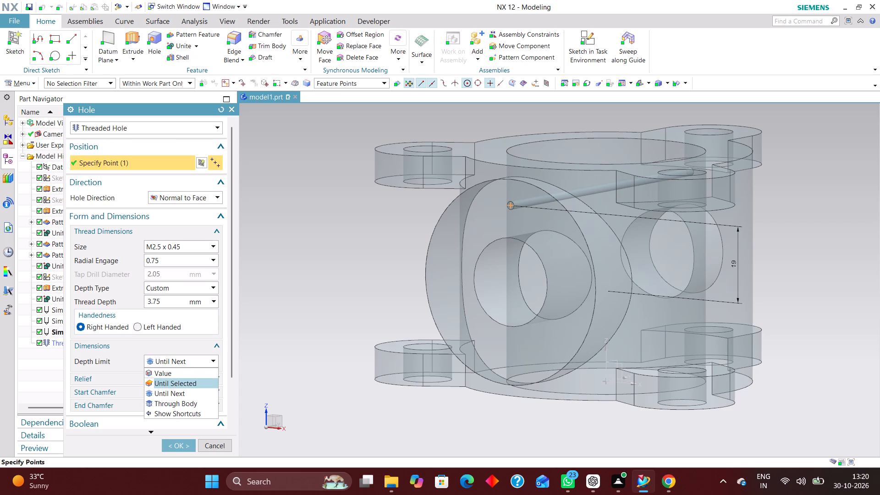
pyautogui.click(187, 374)
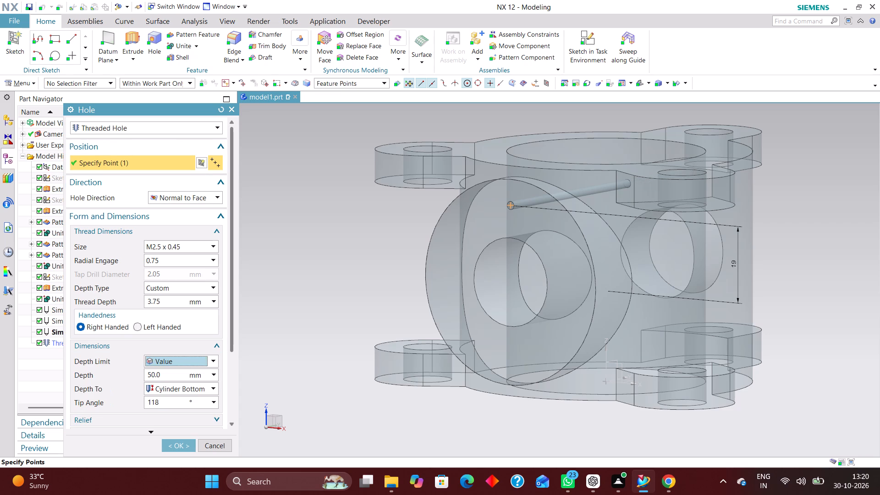
pyautogui.moveTo(424, 352); pyautogui.dragTo(399, 365, button='middle')
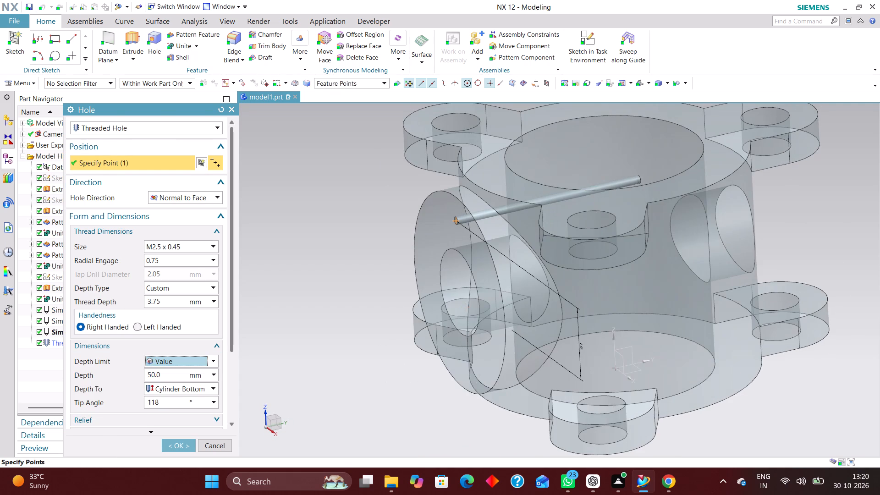
pyautogui.click(173, 447)
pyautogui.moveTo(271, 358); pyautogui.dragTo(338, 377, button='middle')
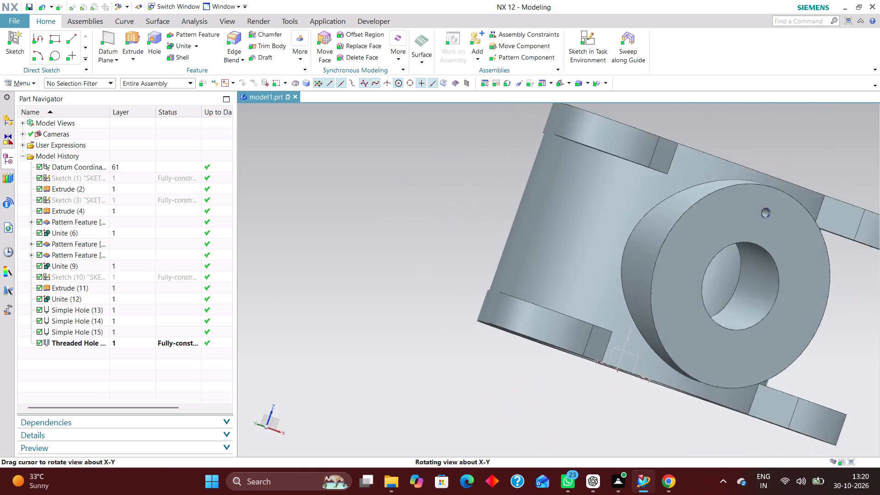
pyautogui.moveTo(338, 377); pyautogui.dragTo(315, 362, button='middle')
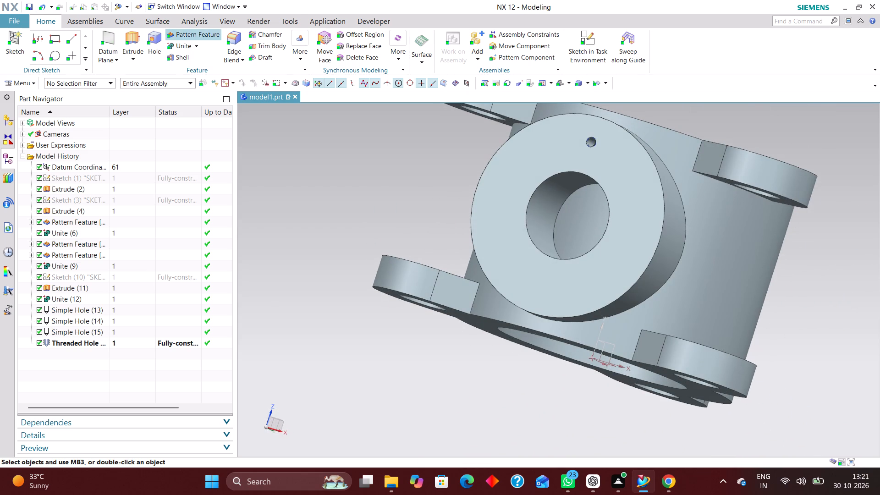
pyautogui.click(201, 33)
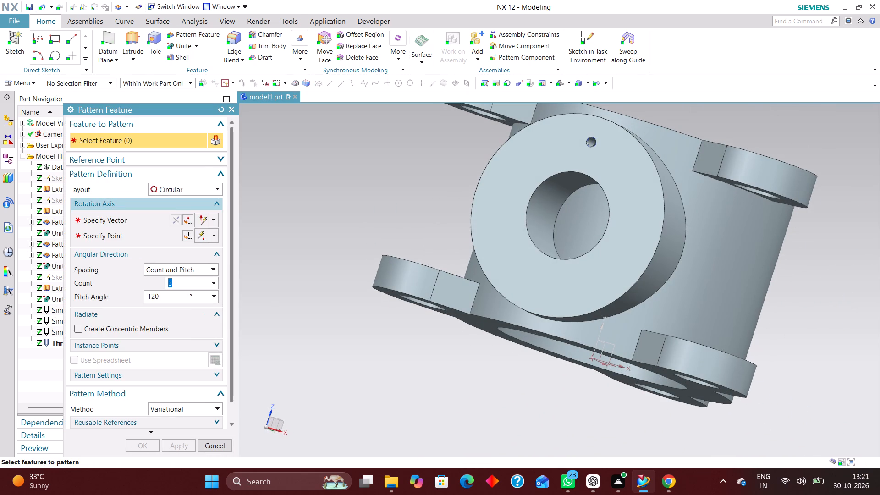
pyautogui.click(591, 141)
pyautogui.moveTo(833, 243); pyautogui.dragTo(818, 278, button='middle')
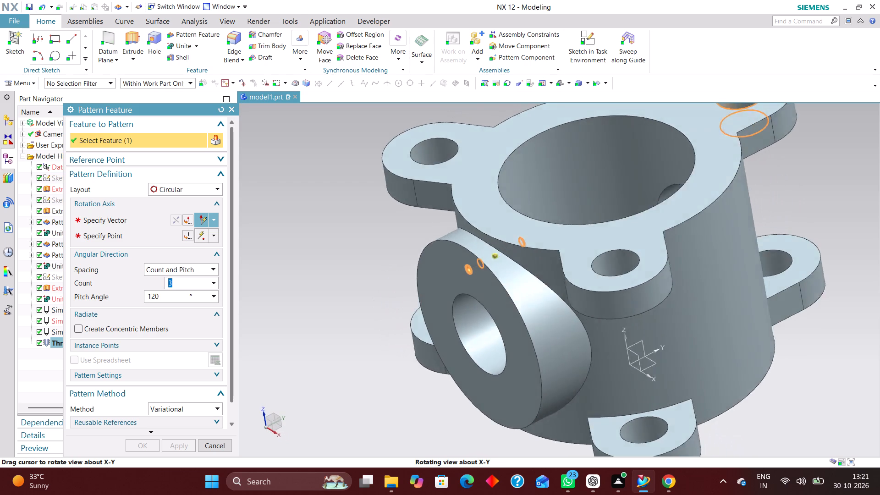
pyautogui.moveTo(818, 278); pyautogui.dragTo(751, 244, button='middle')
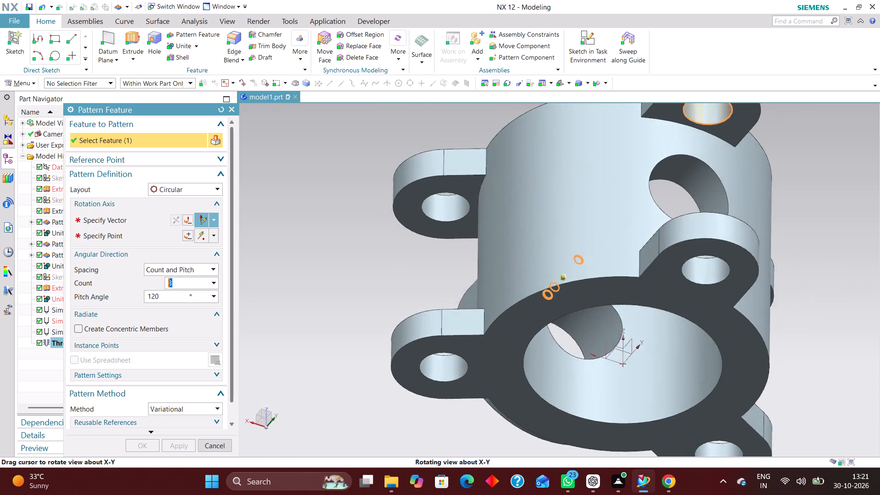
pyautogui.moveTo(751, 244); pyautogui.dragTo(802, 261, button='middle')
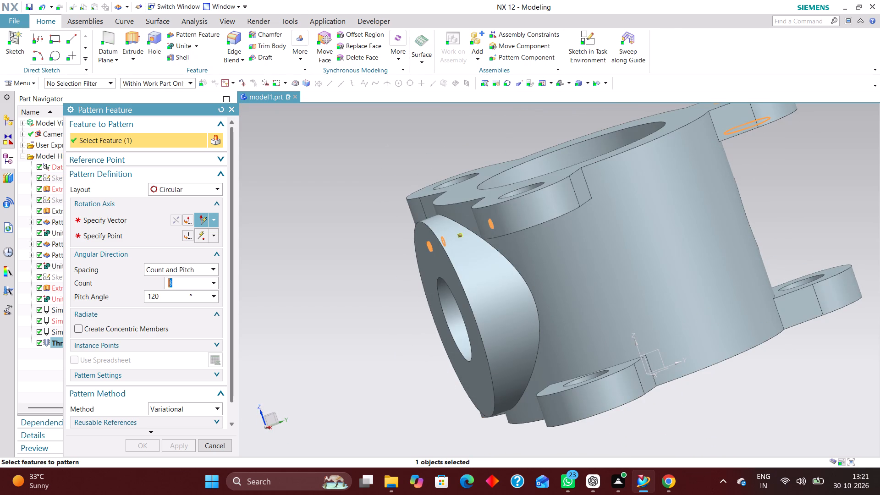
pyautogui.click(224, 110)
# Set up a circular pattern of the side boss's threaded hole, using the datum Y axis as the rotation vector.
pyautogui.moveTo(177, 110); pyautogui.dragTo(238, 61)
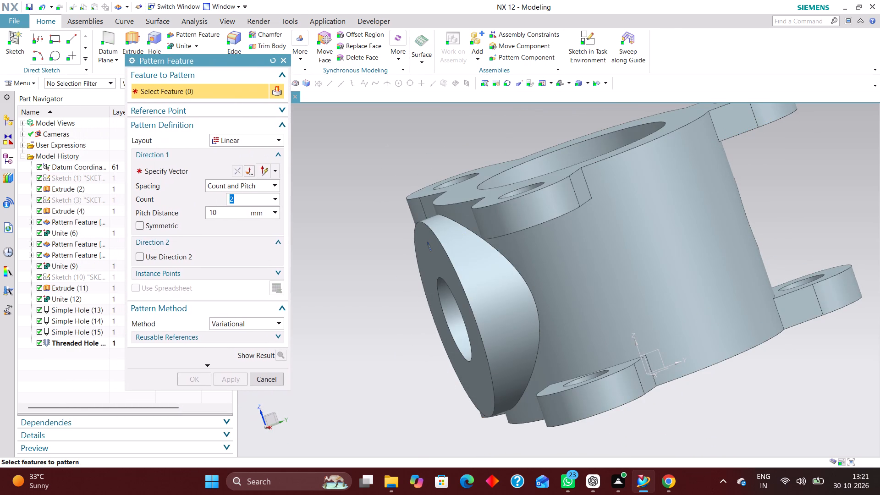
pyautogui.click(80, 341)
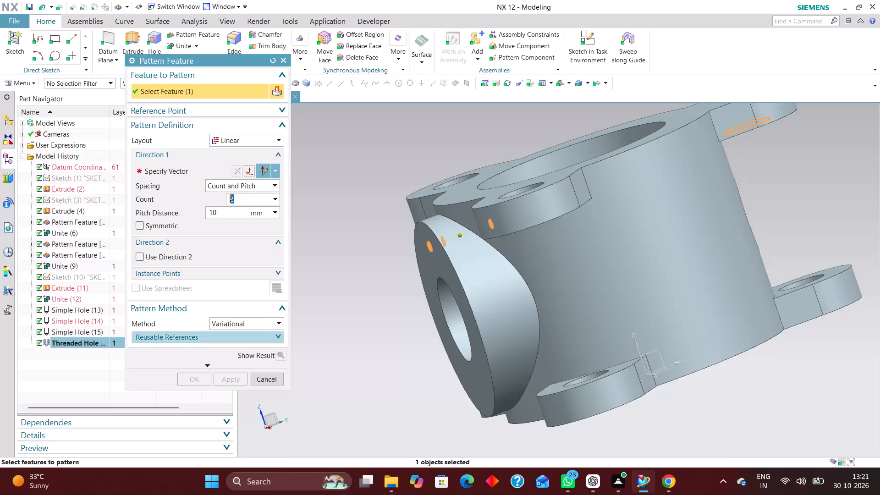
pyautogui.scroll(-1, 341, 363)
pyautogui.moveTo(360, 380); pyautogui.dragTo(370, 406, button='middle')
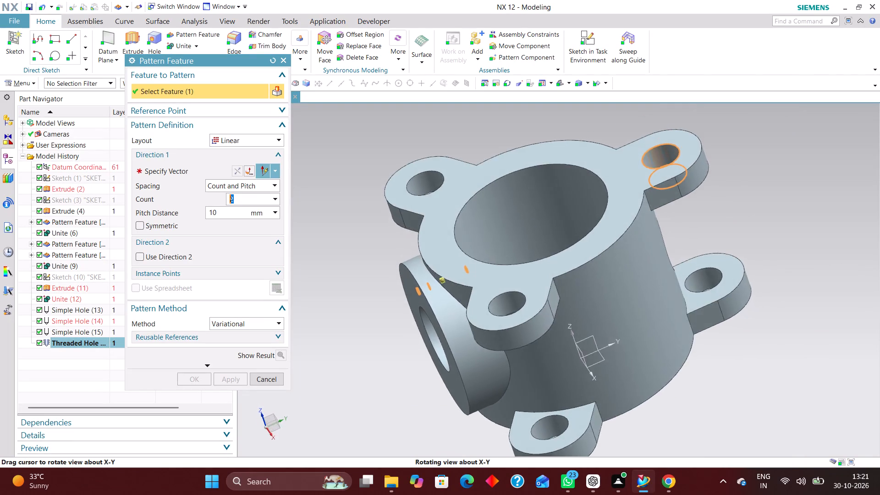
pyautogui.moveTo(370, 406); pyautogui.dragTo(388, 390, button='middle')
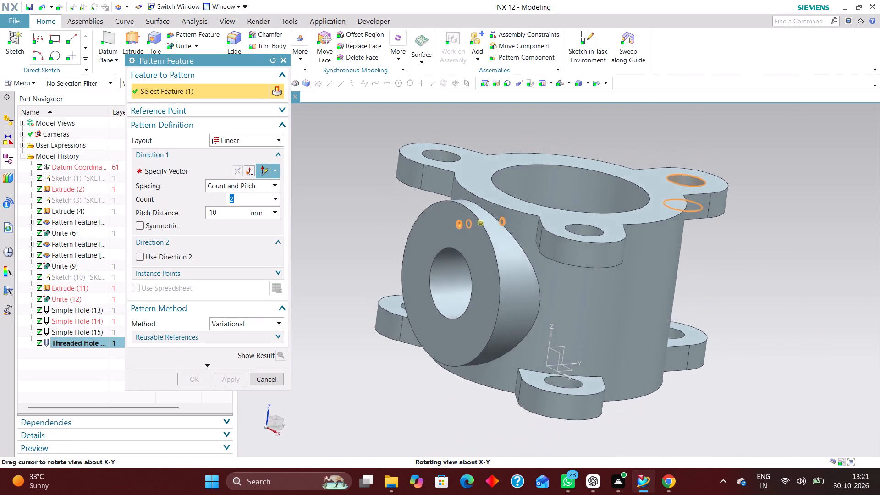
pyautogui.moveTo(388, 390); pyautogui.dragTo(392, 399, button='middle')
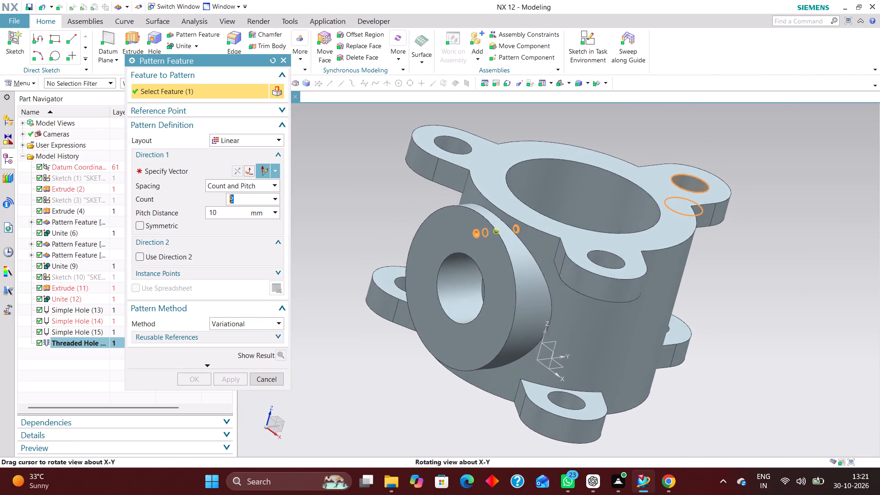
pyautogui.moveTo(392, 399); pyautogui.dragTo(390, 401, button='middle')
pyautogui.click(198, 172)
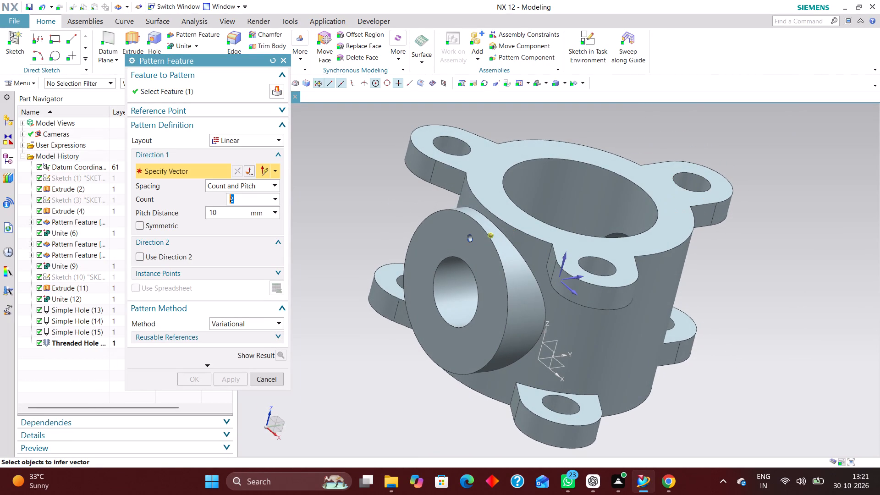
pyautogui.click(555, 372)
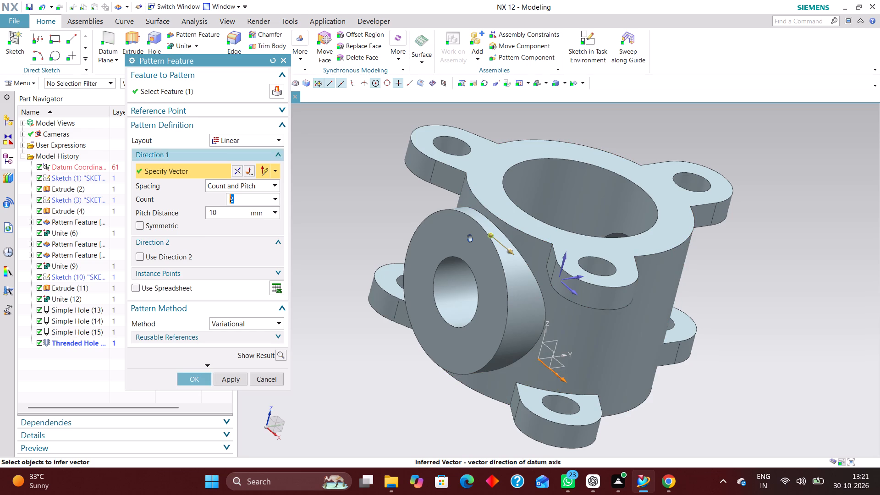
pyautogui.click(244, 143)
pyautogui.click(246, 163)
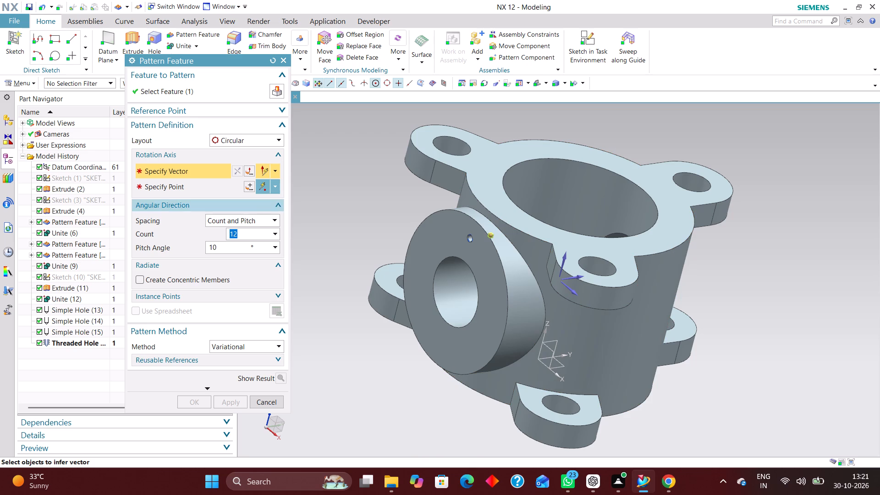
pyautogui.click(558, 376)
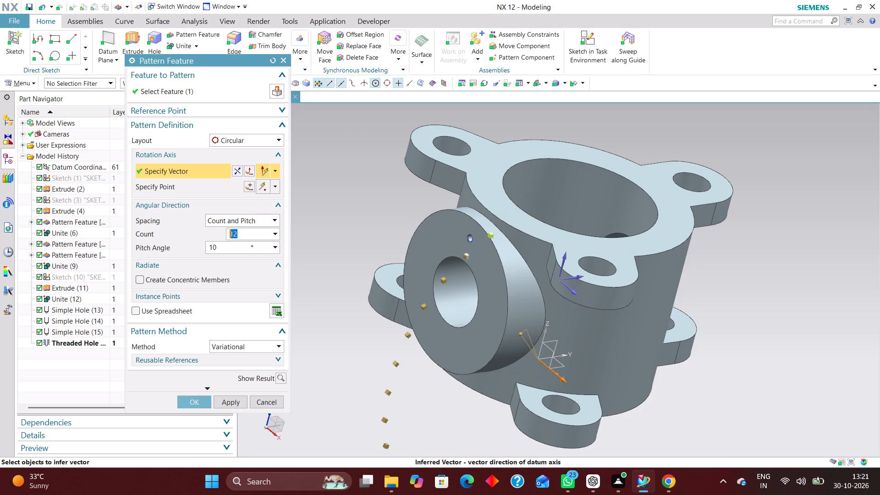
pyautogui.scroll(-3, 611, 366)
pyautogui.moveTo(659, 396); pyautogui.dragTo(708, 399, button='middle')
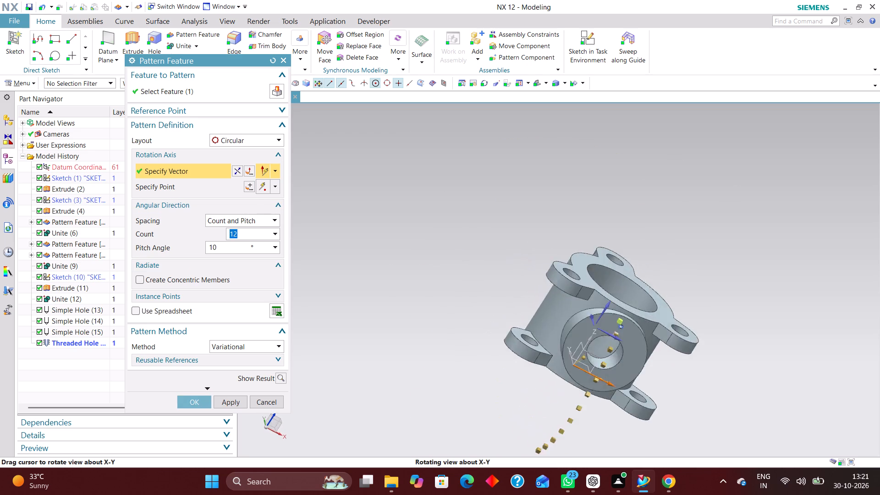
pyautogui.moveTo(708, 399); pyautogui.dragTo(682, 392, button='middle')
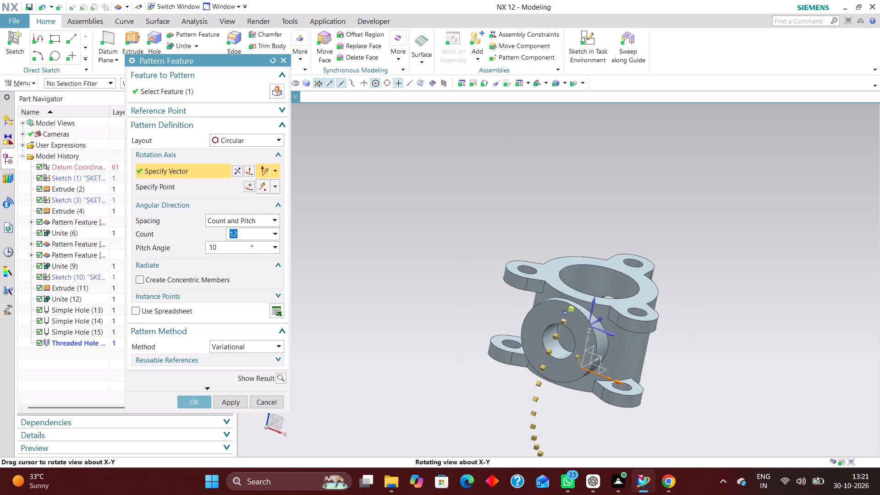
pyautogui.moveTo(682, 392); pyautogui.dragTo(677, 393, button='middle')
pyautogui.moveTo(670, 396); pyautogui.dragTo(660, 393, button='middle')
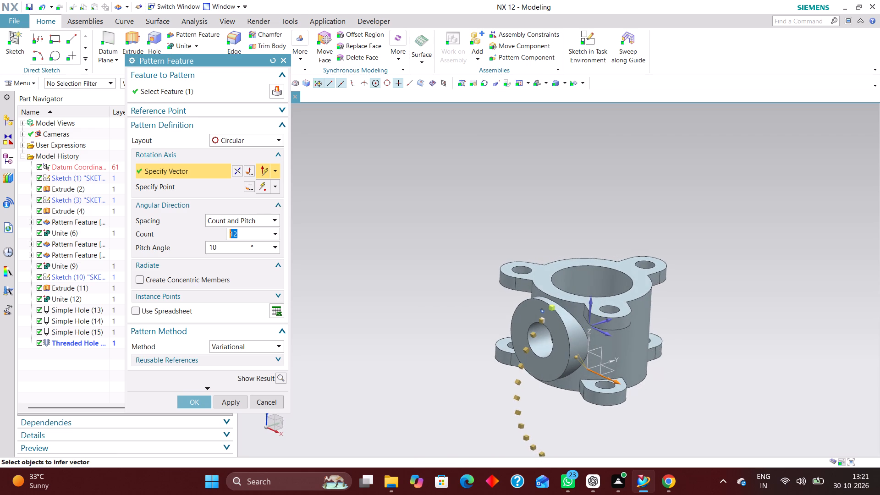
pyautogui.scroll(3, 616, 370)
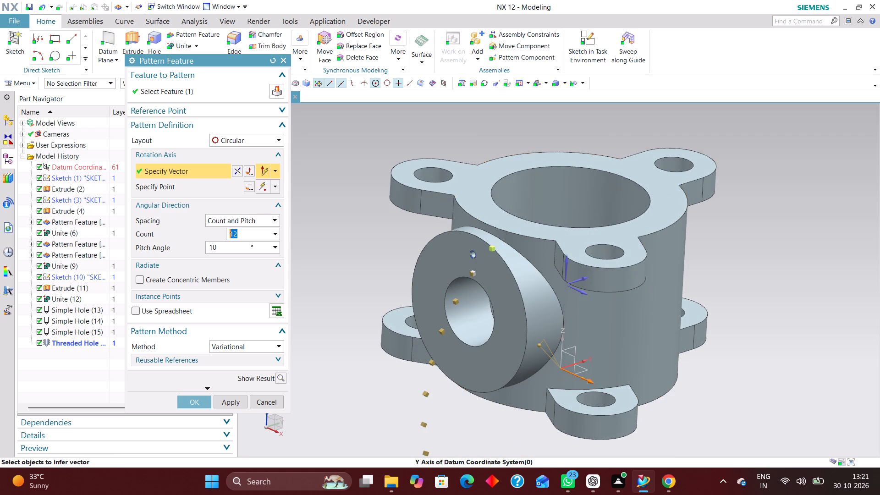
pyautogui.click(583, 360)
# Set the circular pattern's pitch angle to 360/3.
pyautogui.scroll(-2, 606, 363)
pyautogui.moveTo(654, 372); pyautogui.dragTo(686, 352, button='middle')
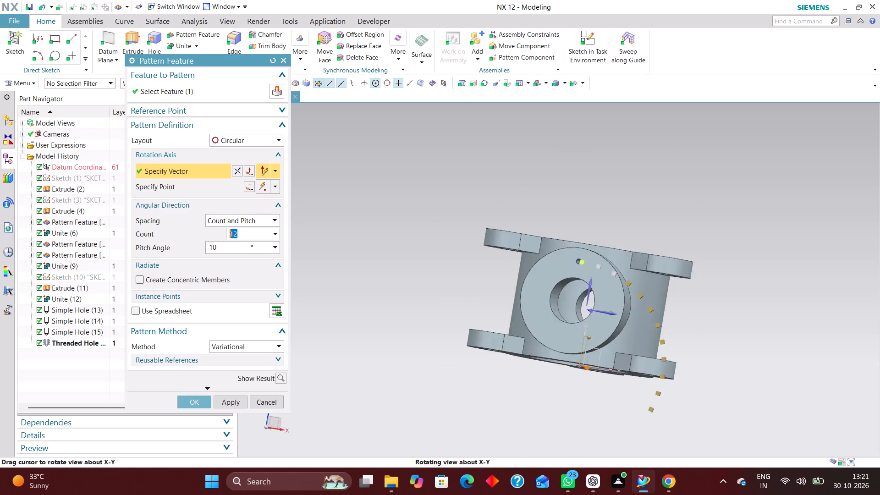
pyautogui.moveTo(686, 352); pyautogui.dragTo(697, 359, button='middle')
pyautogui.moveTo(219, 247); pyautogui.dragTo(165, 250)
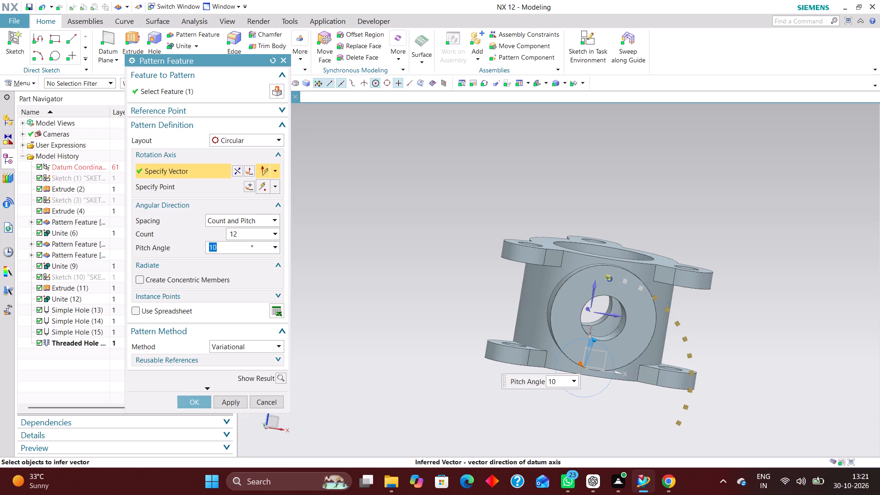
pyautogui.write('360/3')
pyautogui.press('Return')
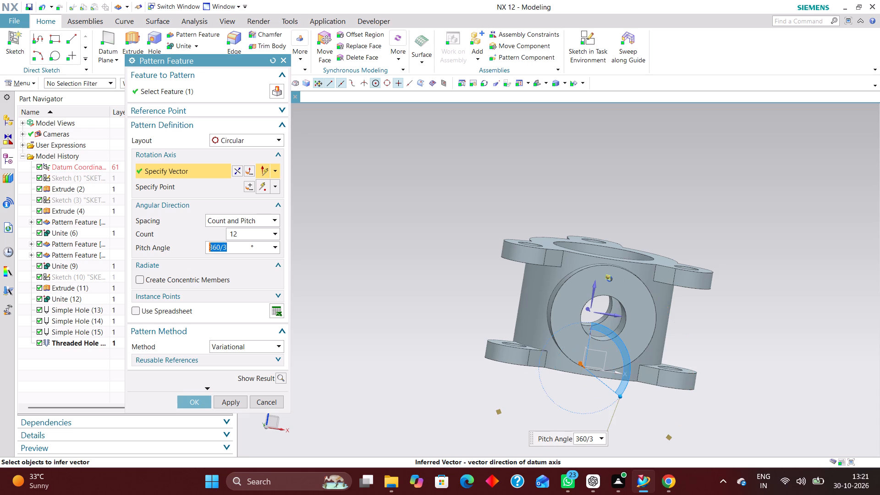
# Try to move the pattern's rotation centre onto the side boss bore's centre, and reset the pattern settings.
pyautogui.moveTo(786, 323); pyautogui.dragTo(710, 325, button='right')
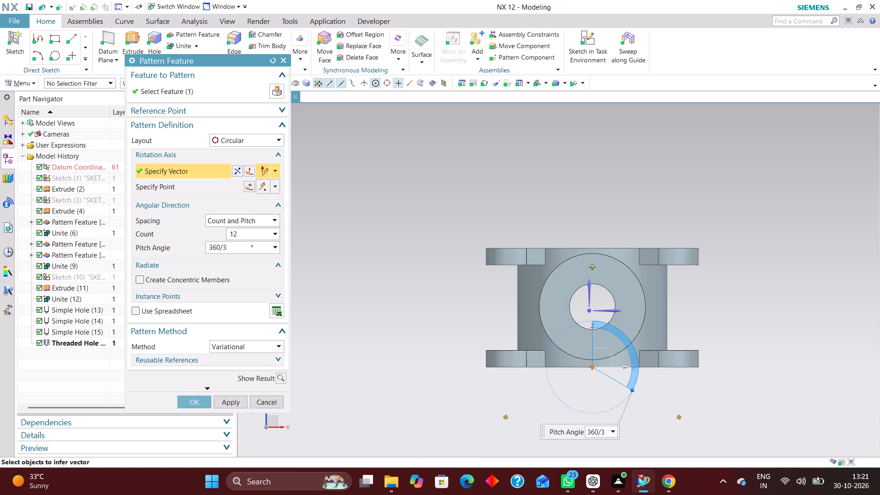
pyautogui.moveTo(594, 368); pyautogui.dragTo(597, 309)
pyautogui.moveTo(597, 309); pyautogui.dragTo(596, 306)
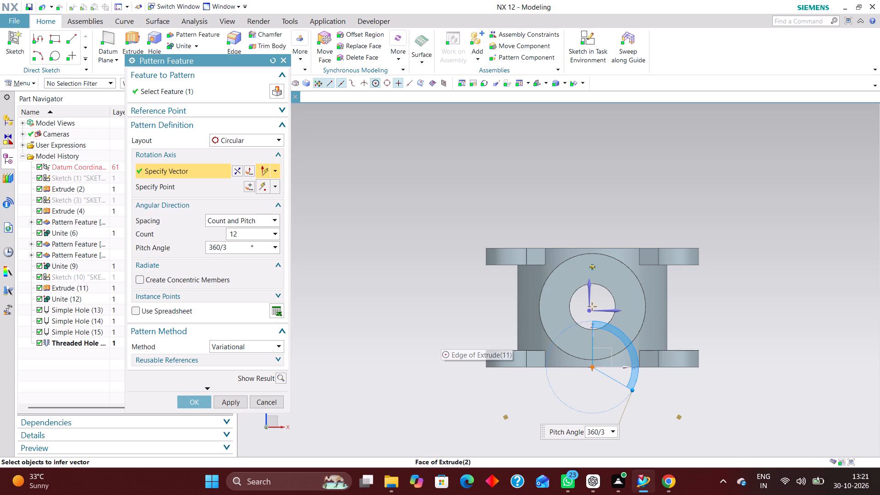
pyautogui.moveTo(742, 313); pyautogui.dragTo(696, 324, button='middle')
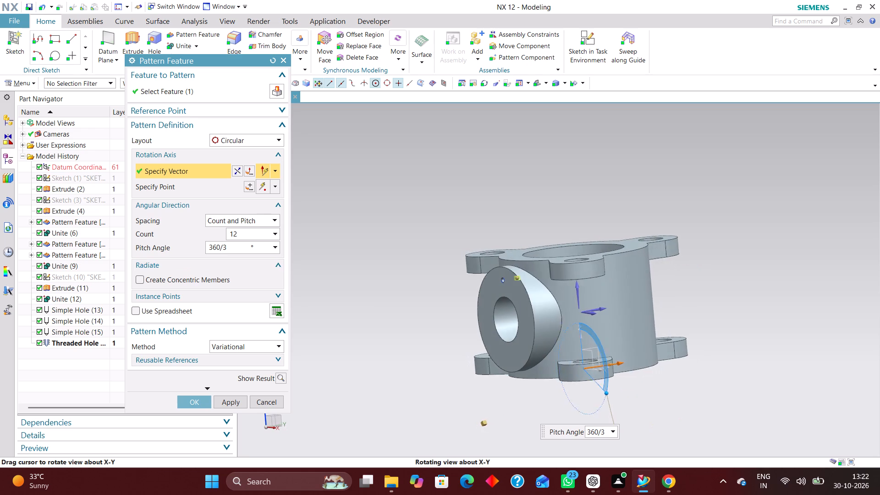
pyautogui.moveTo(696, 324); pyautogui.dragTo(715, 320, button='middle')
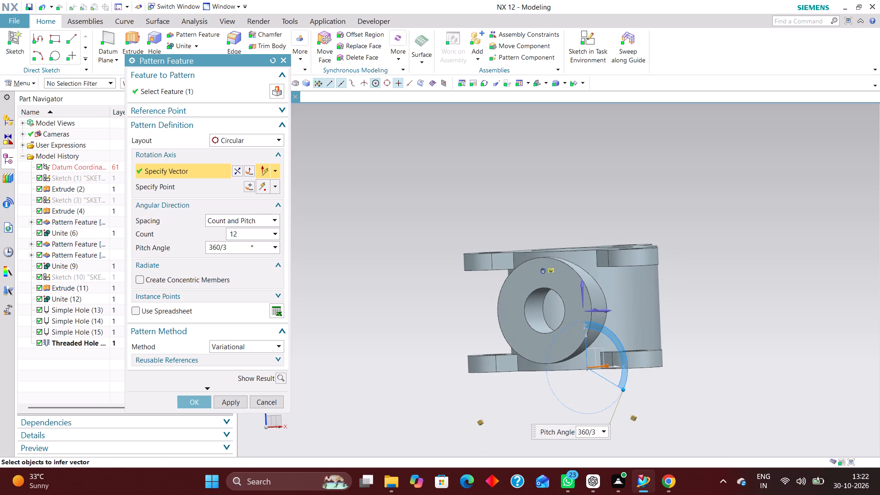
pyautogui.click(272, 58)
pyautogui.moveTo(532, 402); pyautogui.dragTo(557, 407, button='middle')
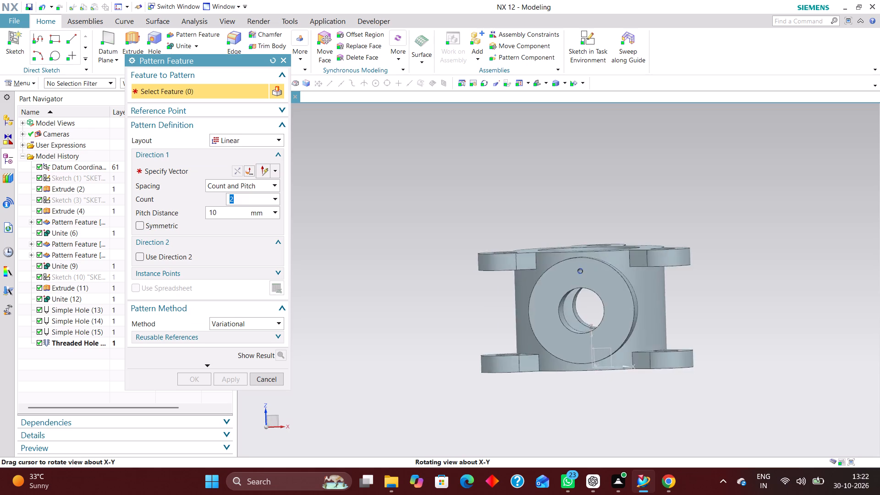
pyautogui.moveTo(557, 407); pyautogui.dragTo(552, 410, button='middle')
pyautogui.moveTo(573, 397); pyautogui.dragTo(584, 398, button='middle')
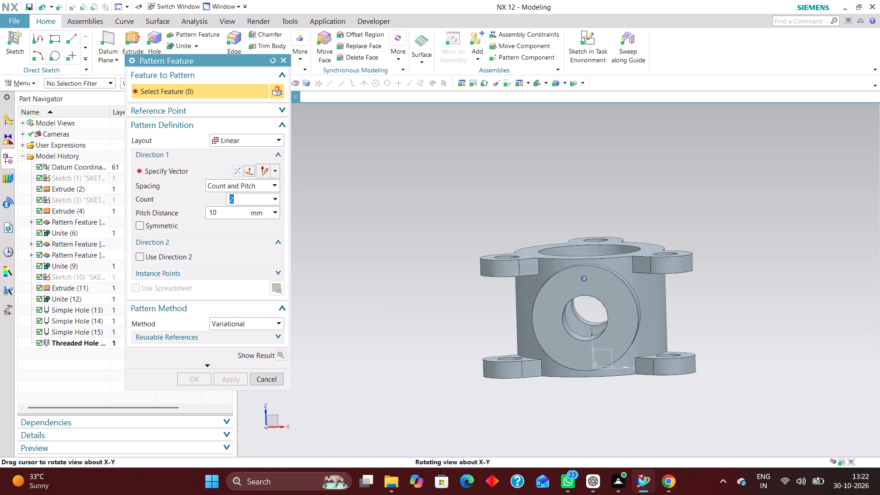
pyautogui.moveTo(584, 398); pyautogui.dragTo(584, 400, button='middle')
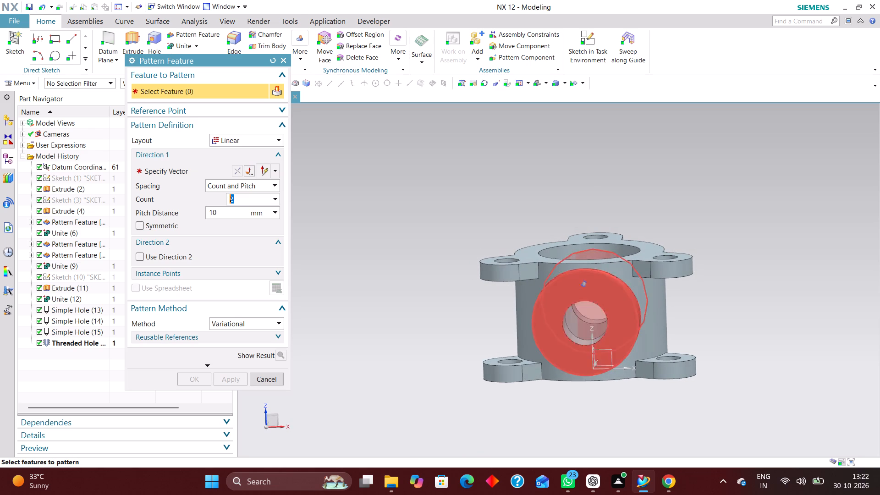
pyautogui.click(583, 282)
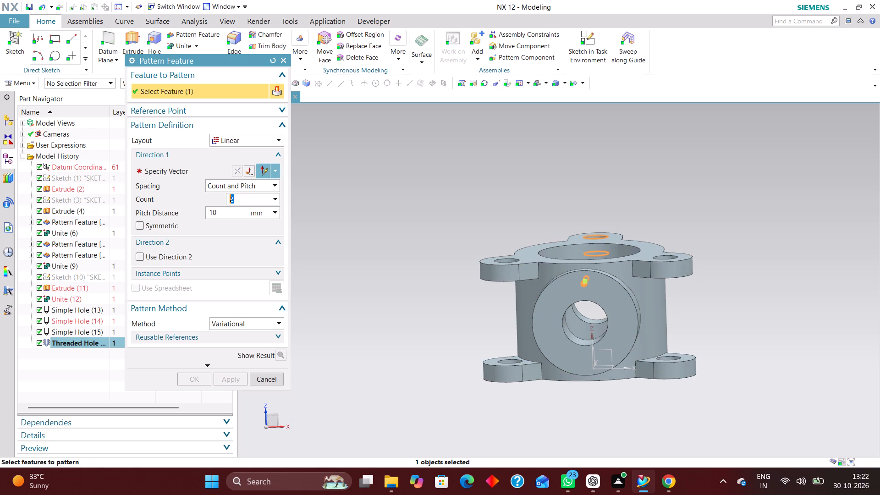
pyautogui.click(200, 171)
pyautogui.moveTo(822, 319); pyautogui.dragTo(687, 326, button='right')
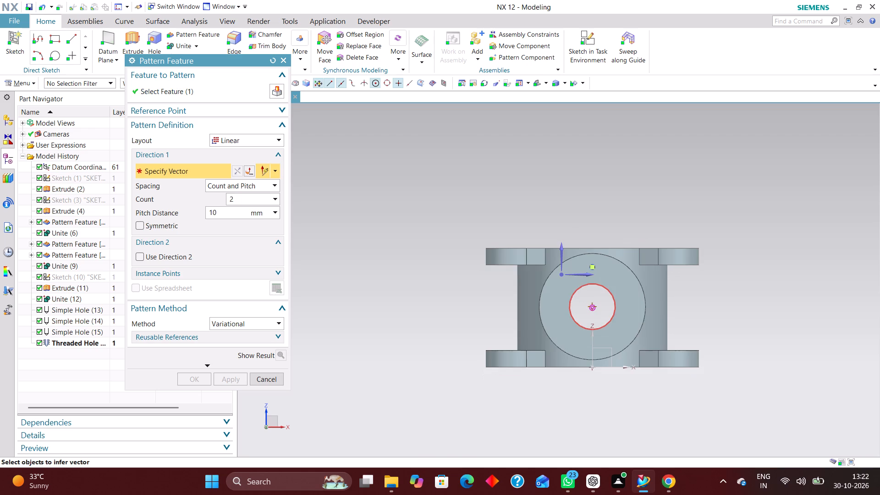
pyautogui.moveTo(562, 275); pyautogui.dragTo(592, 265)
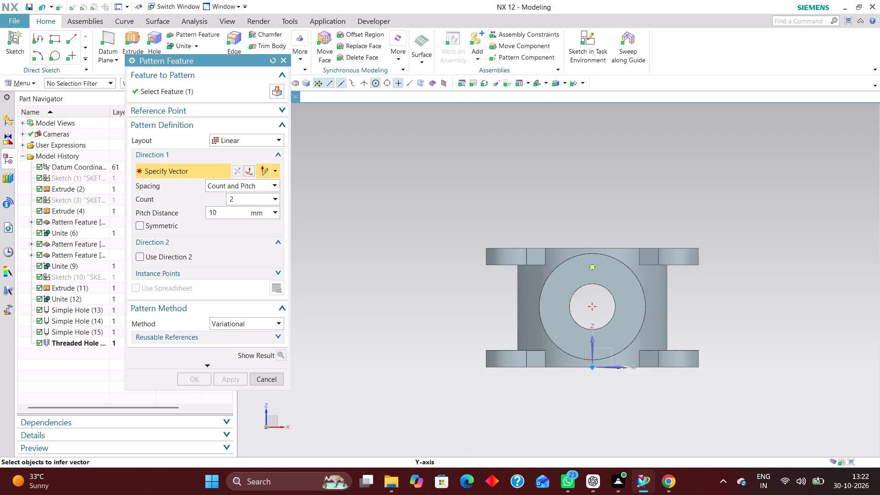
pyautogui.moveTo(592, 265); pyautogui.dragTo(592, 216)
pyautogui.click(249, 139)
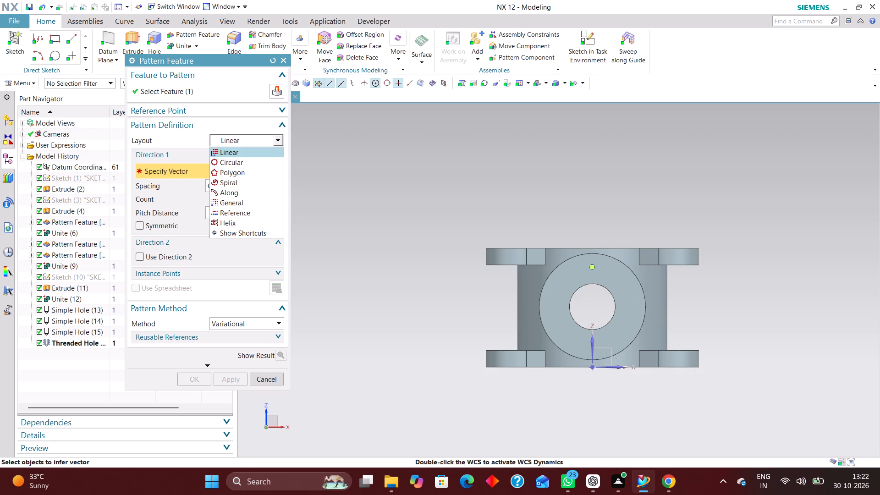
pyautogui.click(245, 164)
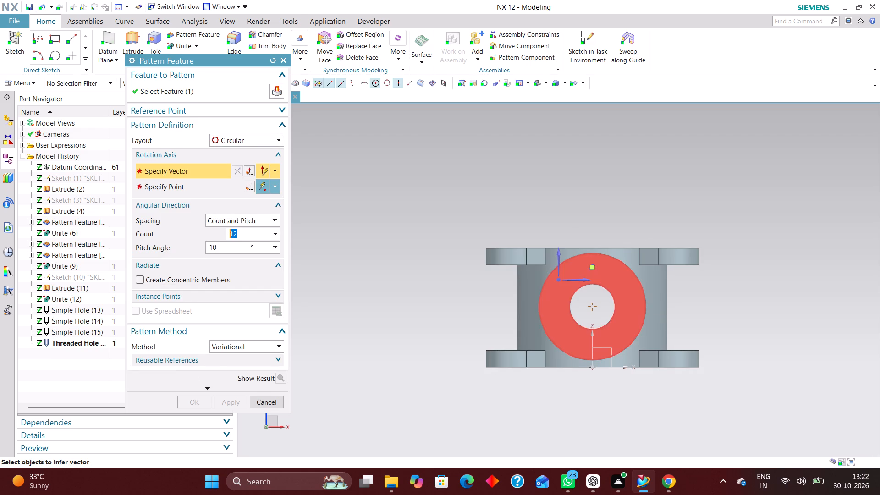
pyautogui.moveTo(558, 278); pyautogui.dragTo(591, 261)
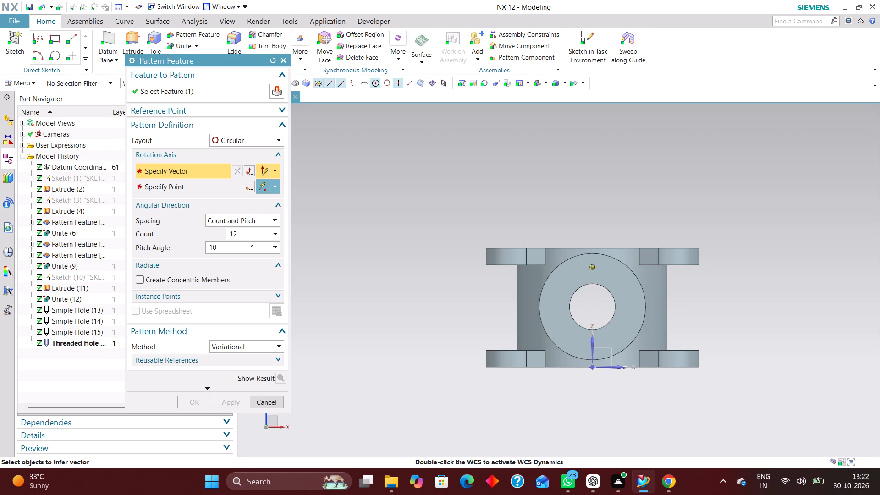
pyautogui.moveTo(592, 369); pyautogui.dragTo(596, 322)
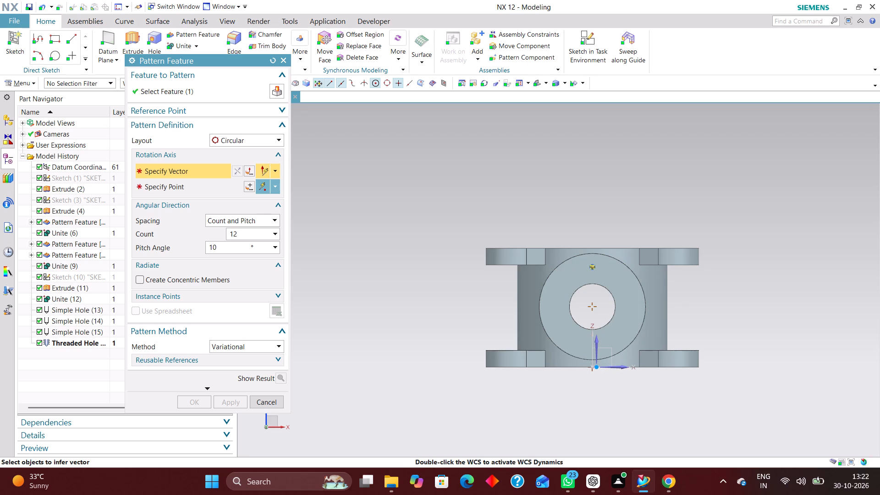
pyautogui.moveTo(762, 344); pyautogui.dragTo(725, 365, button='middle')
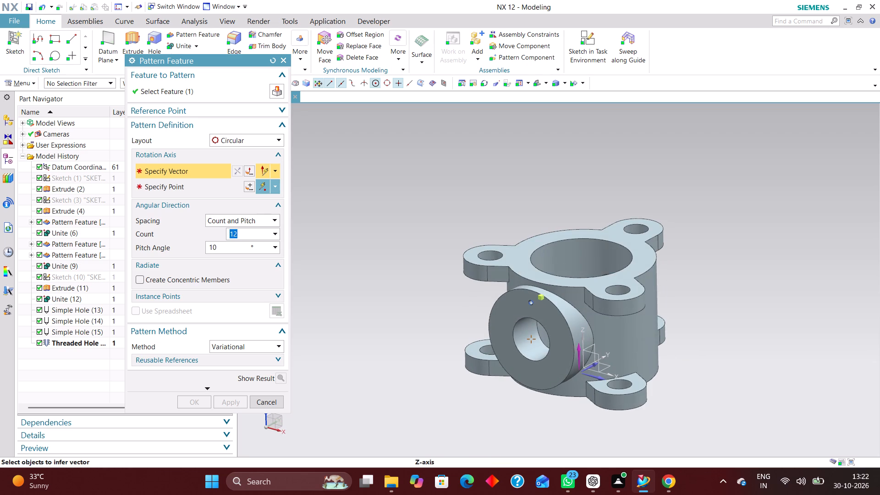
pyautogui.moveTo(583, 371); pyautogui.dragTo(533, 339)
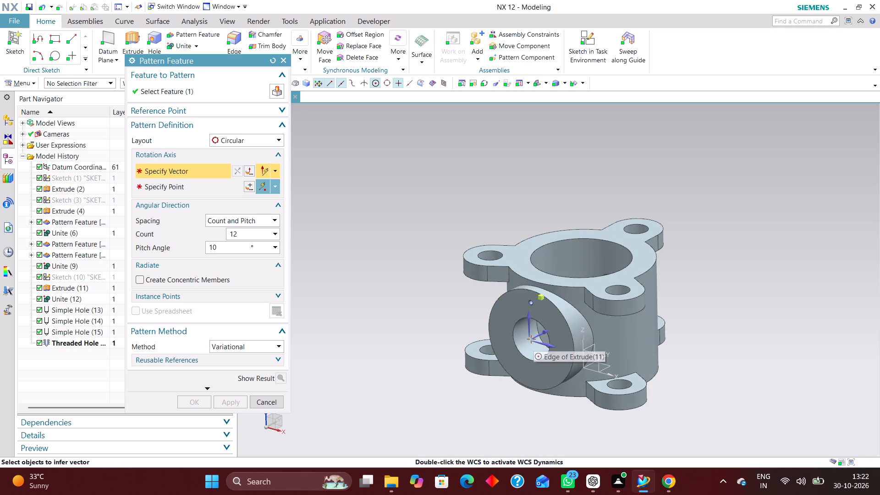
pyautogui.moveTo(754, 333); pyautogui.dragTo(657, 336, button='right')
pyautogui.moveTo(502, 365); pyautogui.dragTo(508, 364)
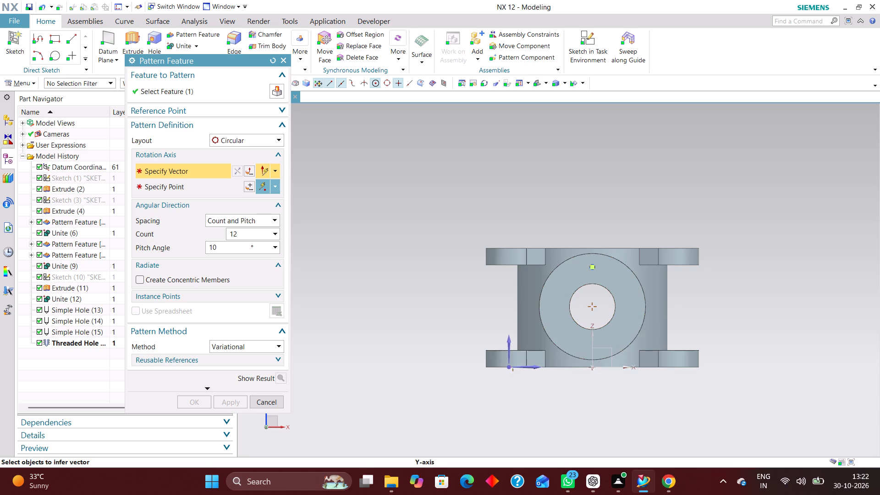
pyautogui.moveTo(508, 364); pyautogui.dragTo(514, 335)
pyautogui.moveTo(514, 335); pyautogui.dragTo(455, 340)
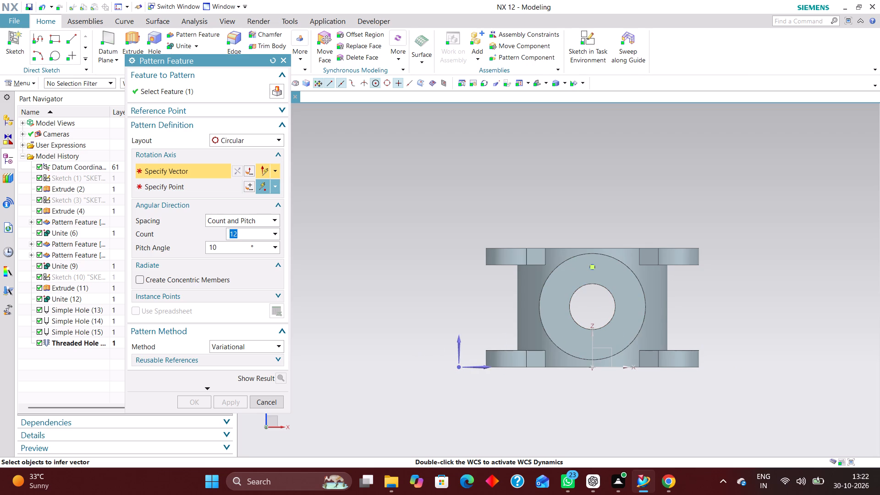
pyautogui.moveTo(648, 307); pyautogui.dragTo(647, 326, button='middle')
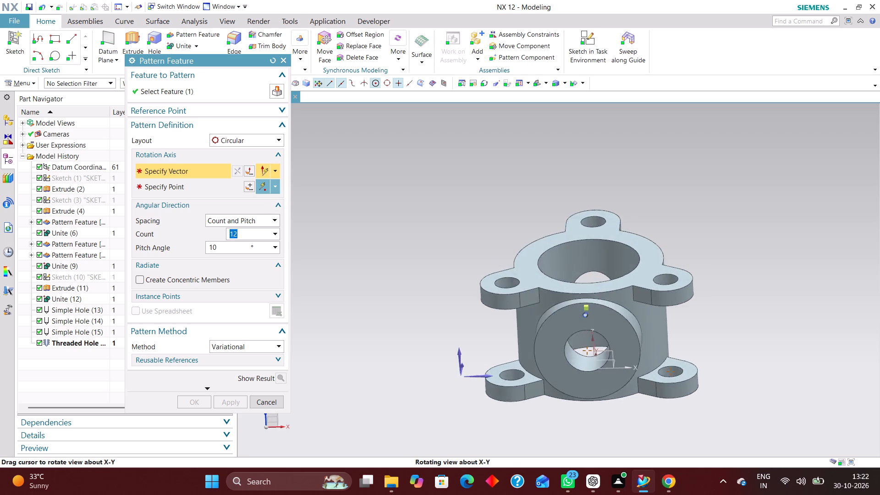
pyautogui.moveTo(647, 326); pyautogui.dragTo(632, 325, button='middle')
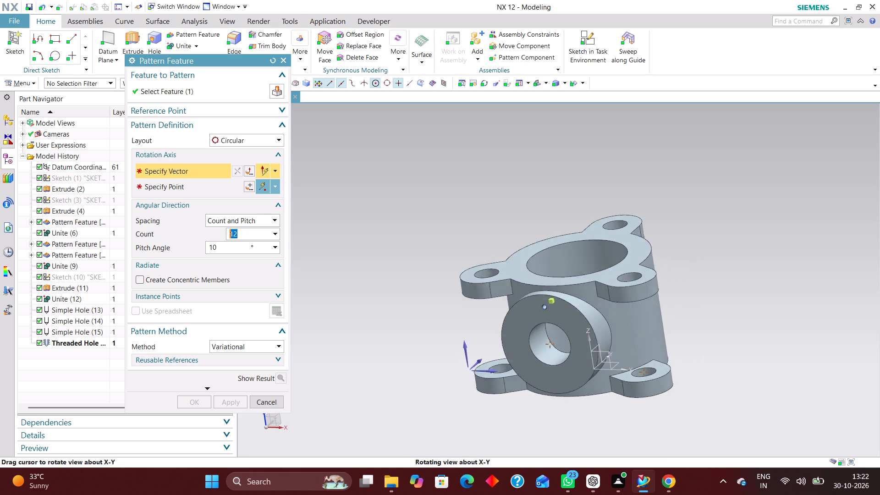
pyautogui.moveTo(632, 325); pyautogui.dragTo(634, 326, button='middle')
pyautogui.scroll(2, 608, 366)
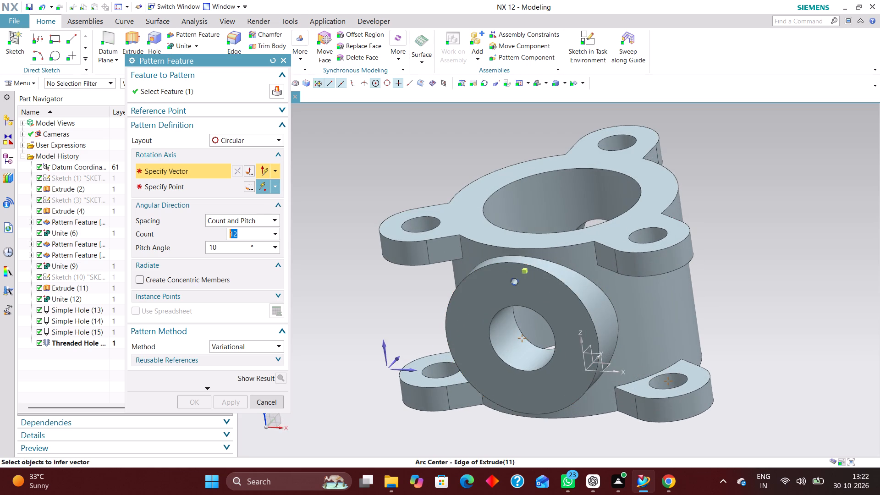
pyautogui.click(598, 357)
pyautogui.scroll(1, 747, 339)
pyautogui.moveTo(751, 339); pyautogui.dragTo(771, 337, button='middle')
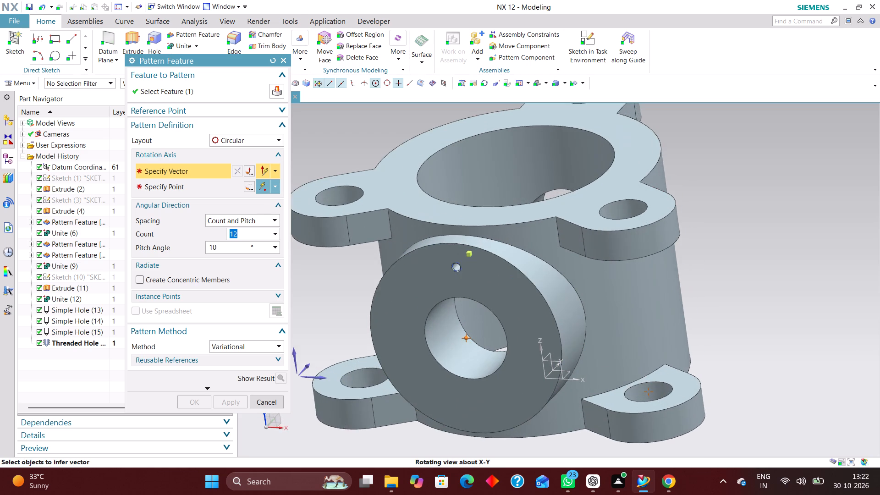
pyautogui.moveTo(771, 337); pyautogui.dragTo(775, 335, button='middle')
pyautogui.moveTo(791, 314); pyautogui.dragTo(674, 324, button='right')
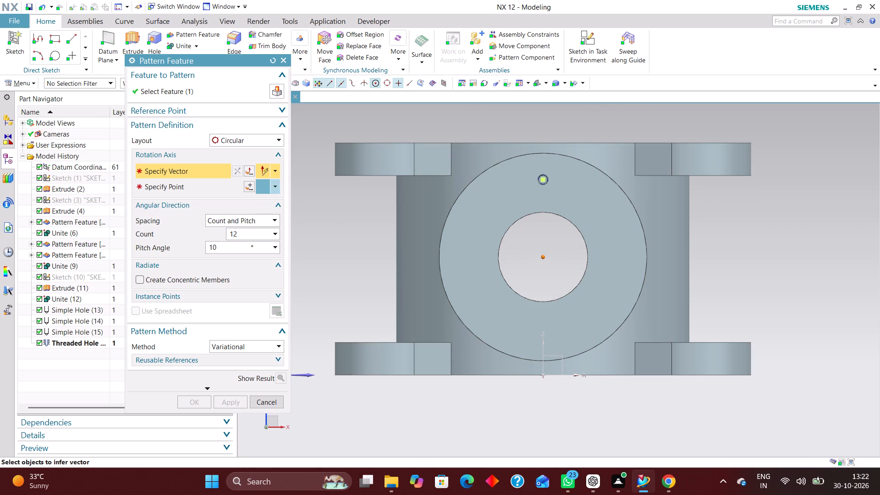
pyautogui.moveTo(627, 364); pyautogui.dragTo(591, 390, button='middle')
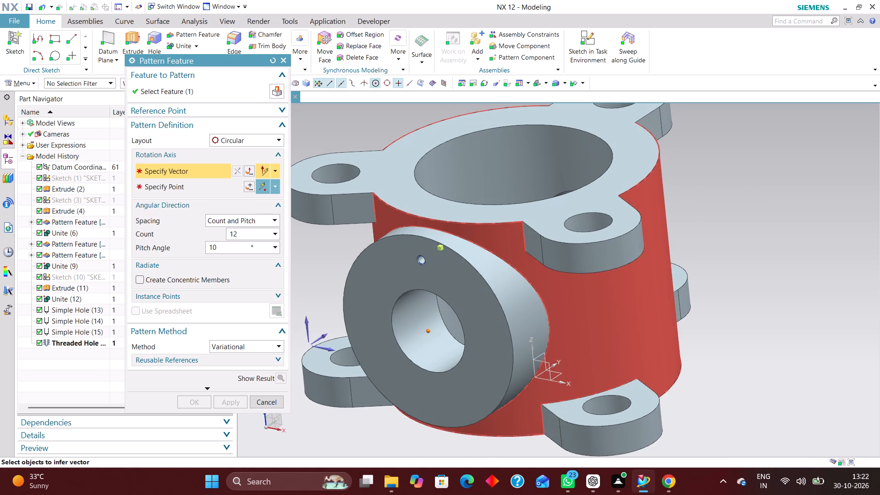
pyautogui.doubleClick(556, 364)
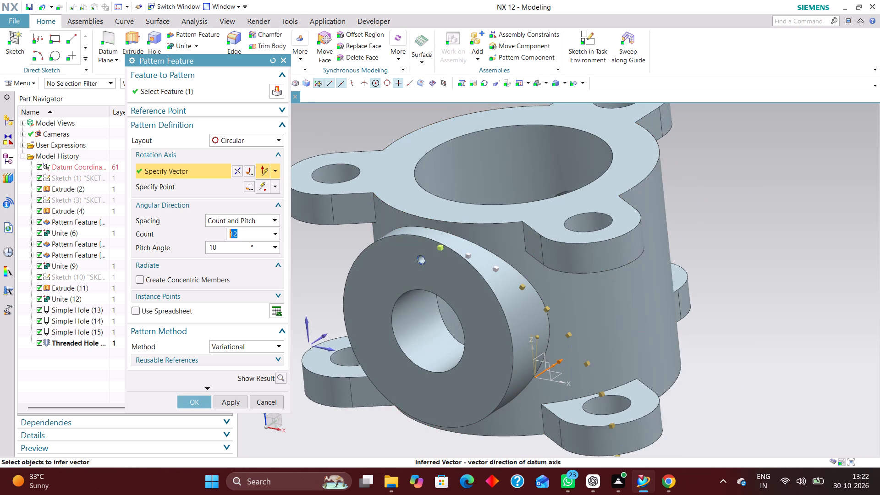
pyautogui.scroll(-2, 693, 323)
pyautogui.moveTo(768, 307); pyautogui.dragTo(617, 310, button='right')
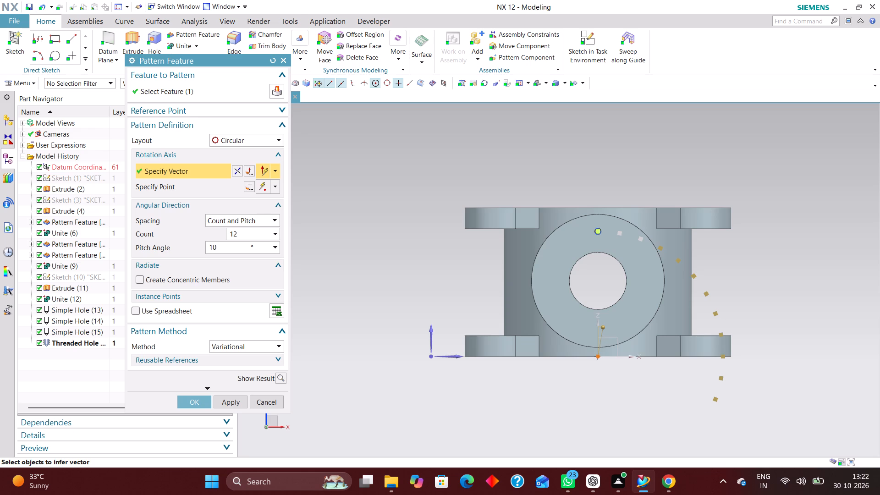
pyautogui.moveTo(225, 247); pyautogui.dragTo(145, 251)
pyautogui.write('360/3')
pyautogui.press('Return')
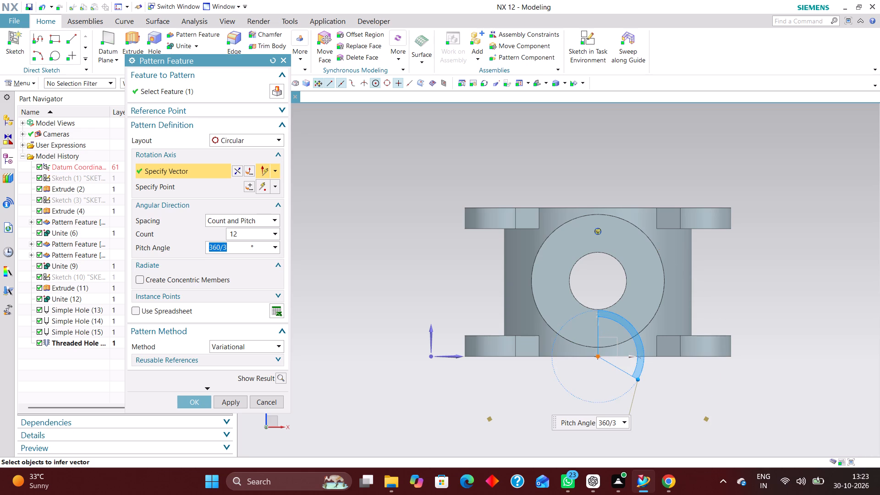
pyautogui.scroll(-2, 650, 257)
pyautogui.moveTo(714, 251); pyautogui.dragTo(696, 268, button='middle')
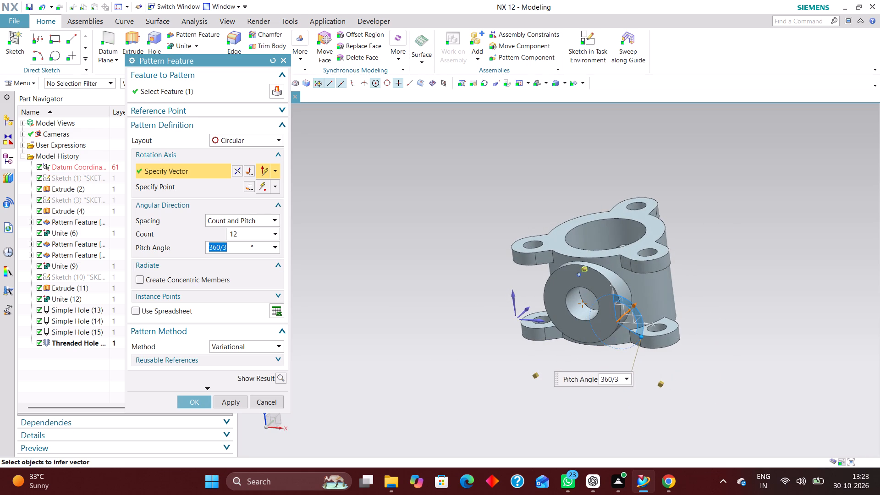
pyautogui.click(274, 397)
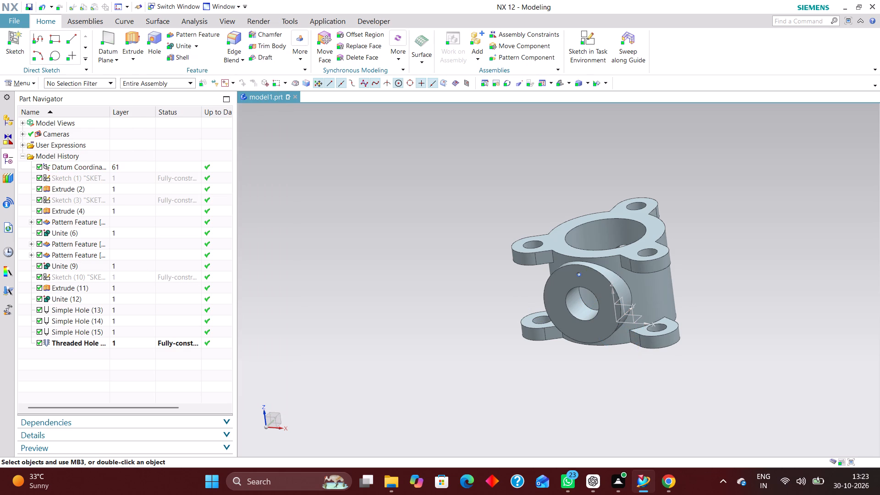
# Edit the side boss's M2.5 threaded hole with rollback and open its position sketch.
pyautogui.moveTo(748, 256); pyautogui.dragTo(654, 262, button='right')
pyautogui.moveTo(688, 287); pyautogui.dragTo(664, 303, button='middle')
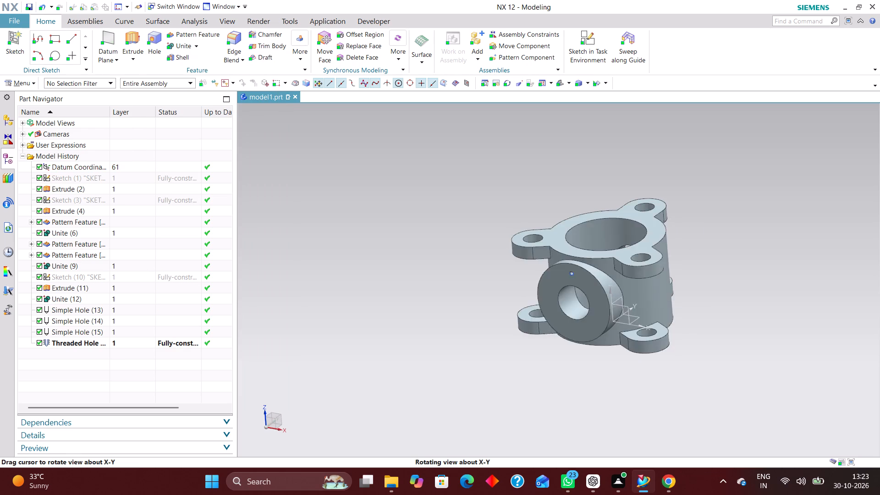
pyautogui.moveTo(664, 303); pyautogui.dragTo(671, 308, button='middle')
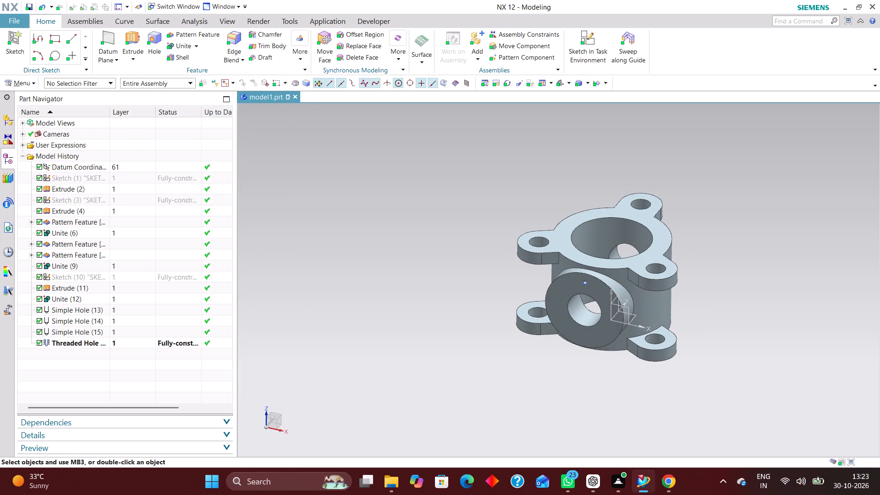
pyautogui.click(133, 343)
pyautogui.rightClick(140, 341)
pyautogui.click(192, 134)
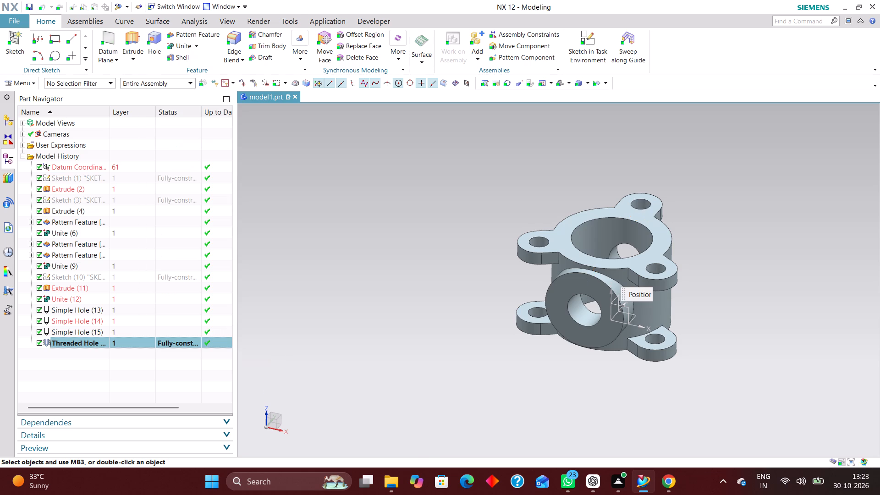
pyautogui.moveTo(766, 270); pyautogui.dragTo(647, 269, button='right')
pyautogui.scroll(3, 614, 252)
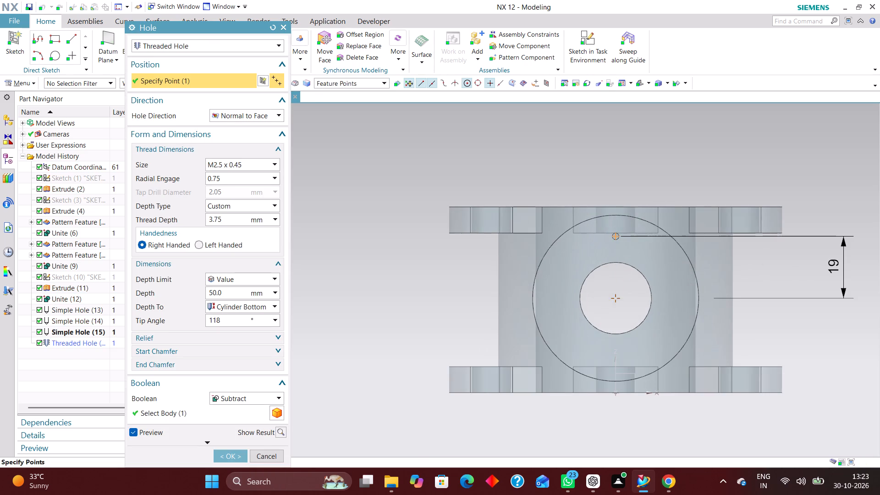
pyautogui.click(263, 81)
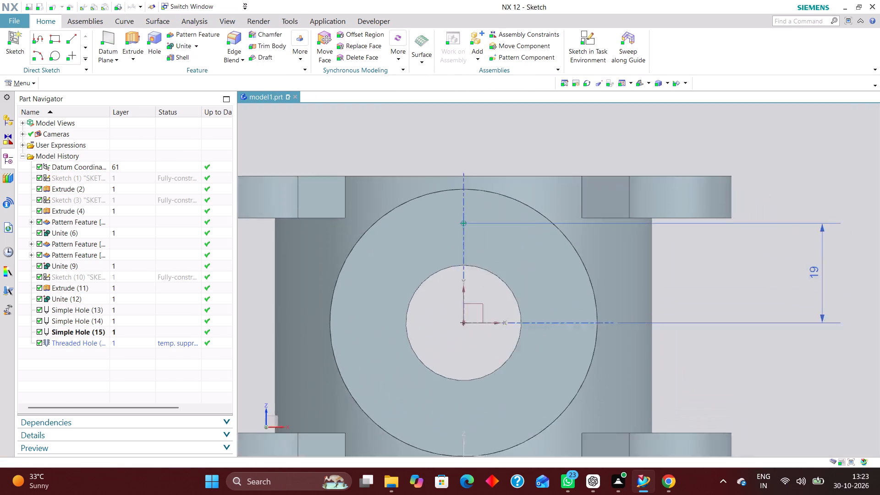
# Add two sketch points on the lower half of the side boss's annular face, one on each side of the bore.
pyautogui.scroll(-3, 776, 258)
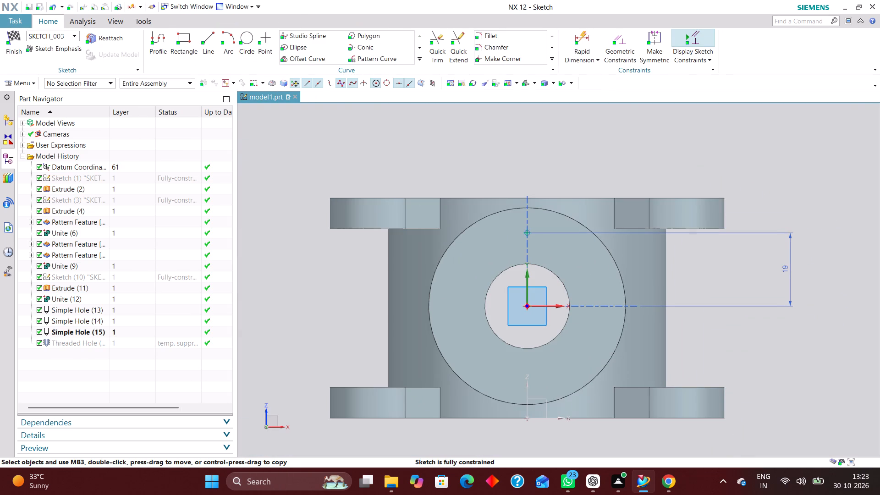
pyautogui.click(475, 358)
pyautogui.click(265, 34)
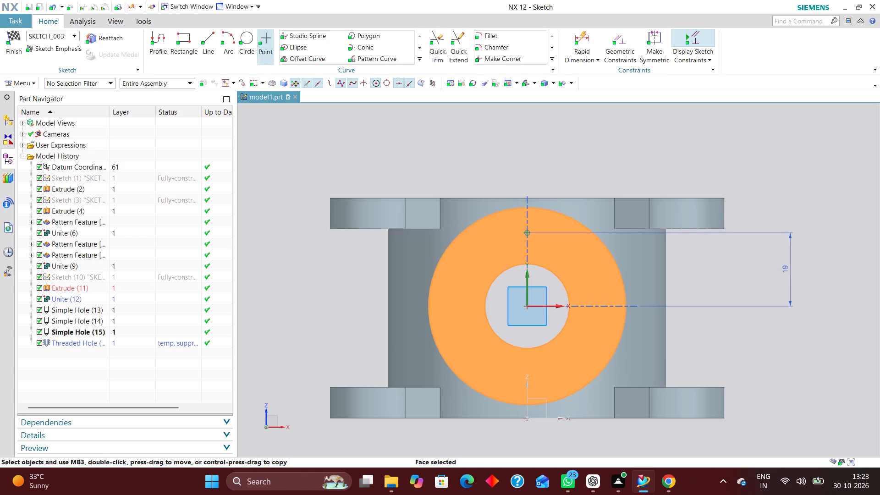
pyautogui.click(469, 345)
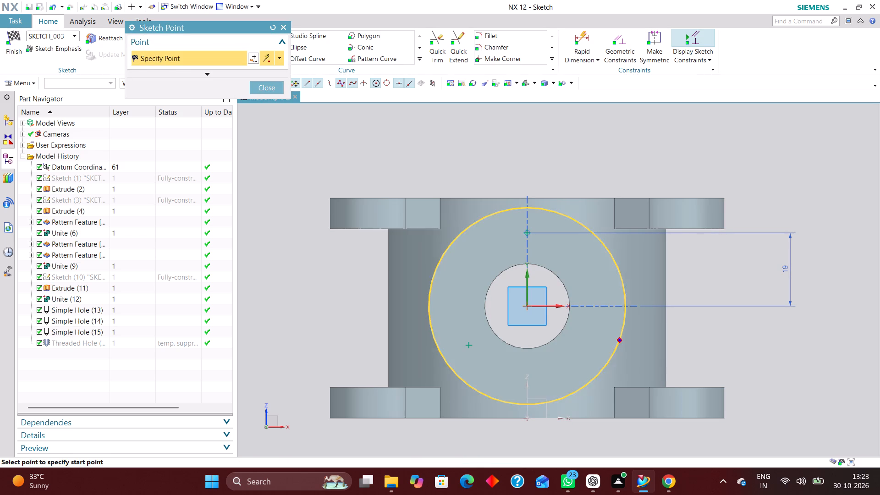
pyautogui.click(588, 341)
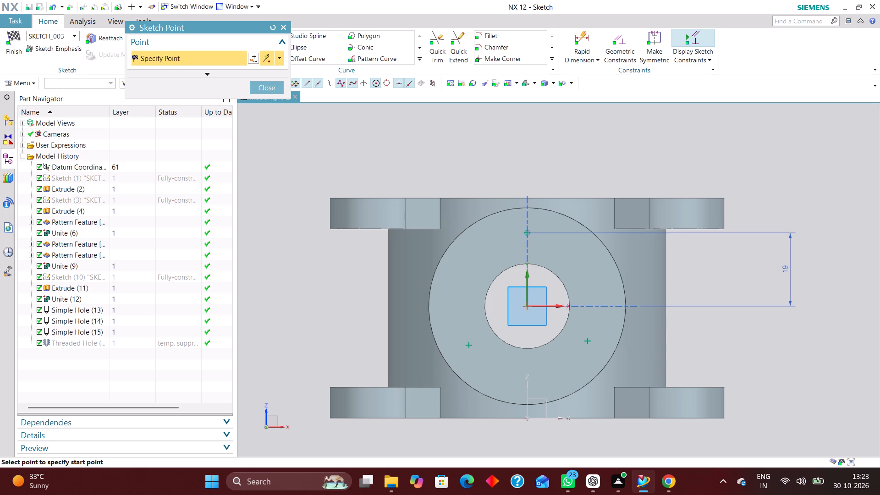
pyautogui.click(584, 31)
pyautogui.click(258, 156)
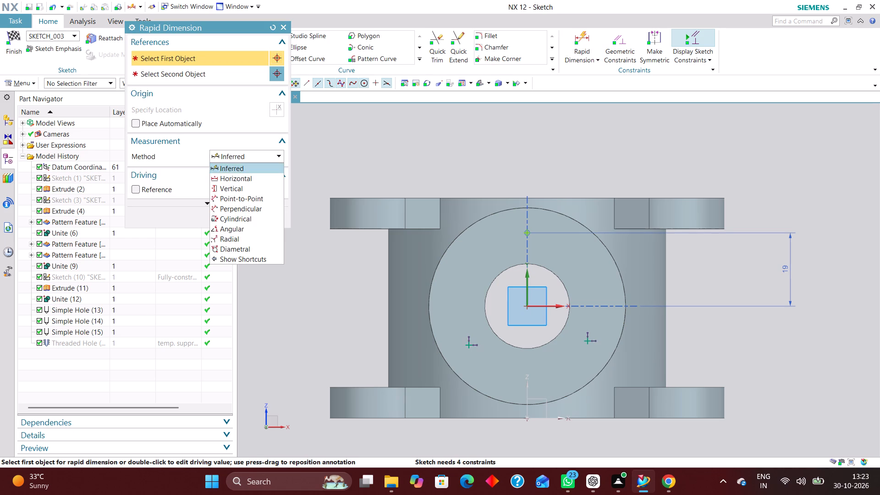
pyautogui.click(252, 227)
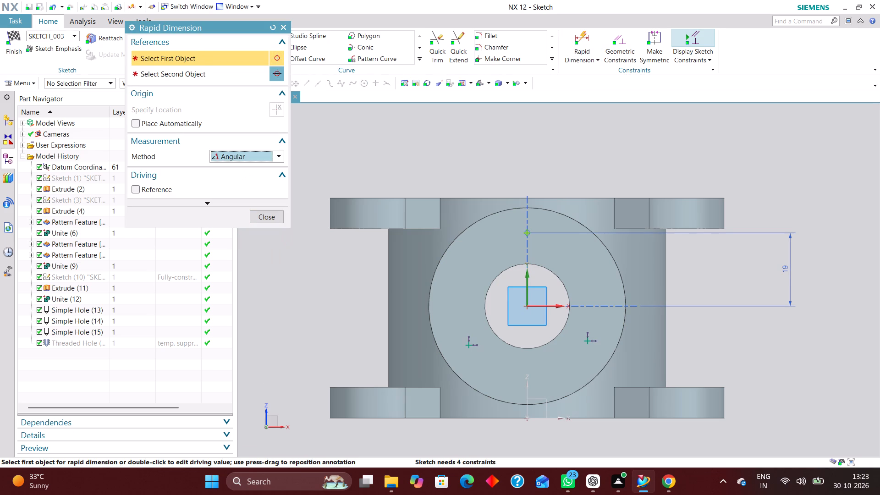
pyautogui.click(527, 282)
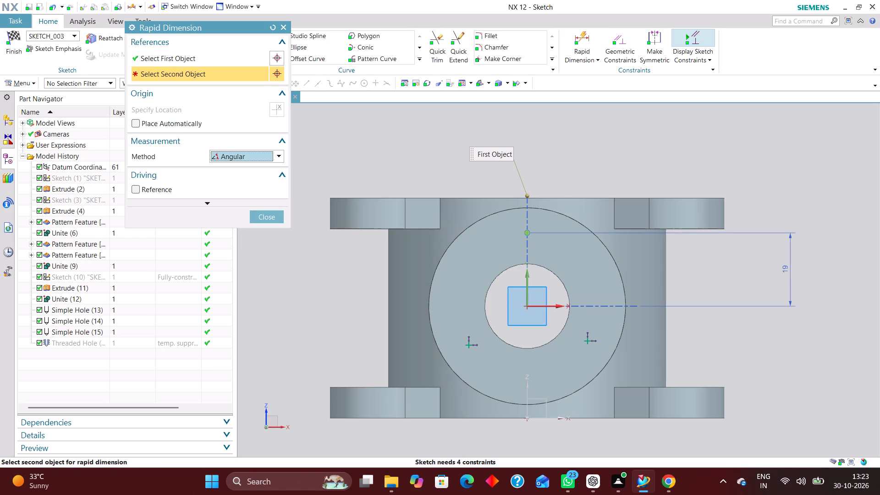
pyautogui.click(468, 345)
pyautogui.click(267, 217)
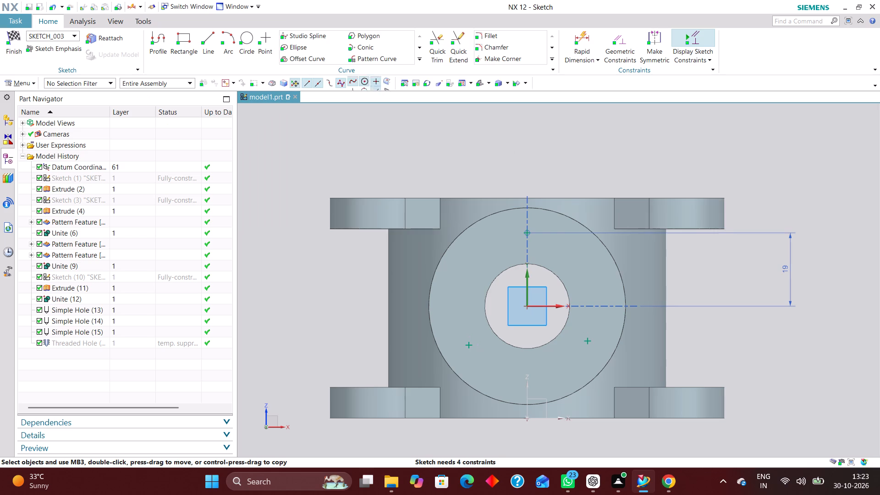
# Sketch a line about 56 mm long at about 220° from the side boss bore's centre, passing near the lower-left point.
pyautogui.click(209, 38)
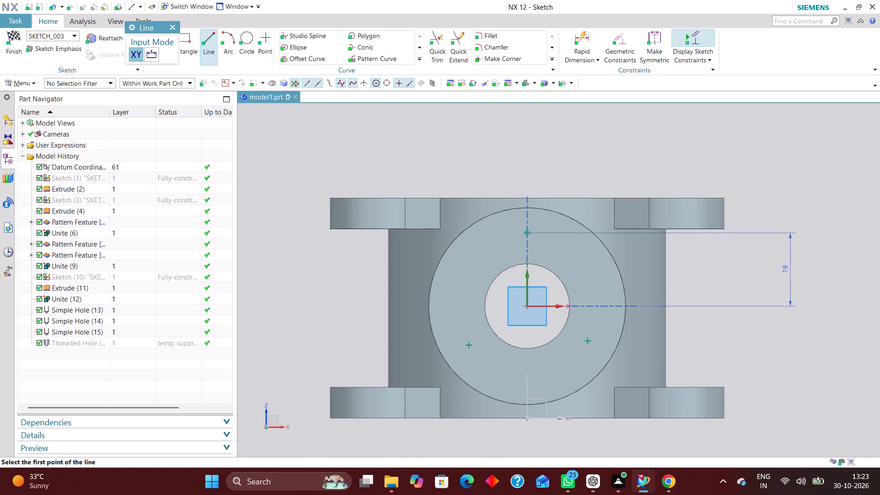
pyautogui.click(526, 305)
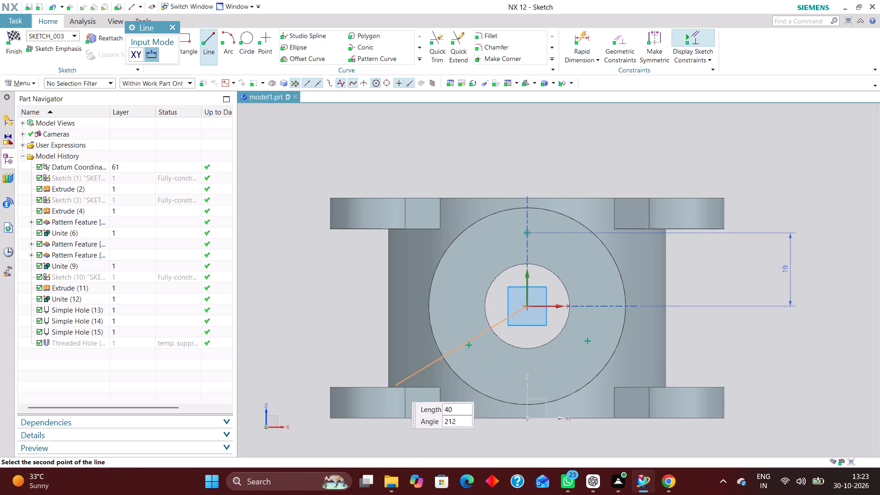
pyautogui.scroll(-2, 406, 406)
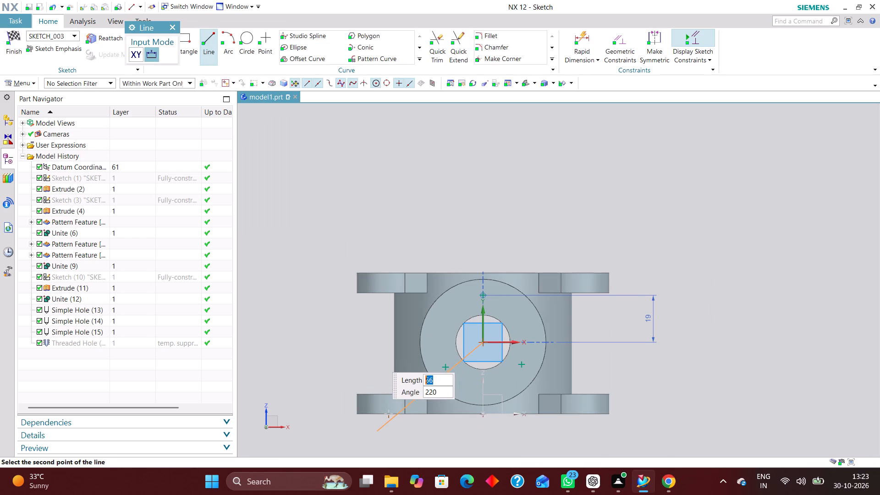
pyautogui.click(376, 431)
# Dimension the angle between the sketch's vertical axis and the slanted line as 120°.
pyautogui.click(583, 35)
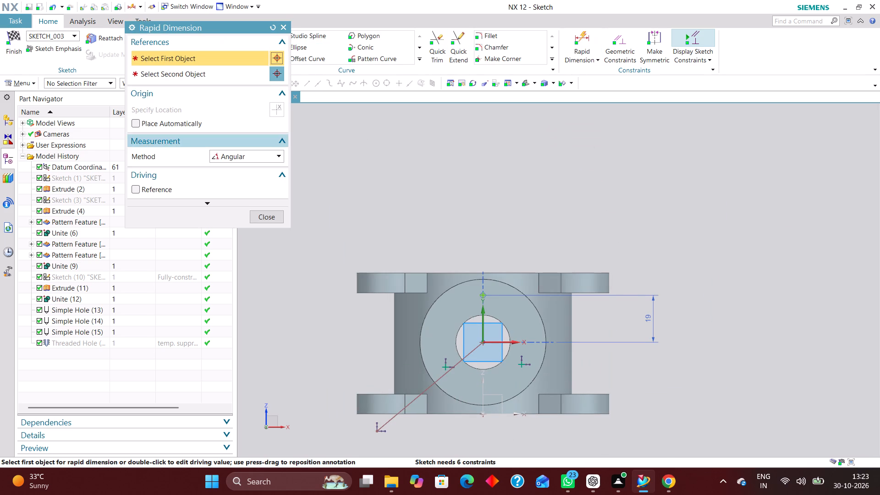
pyautogui.click(485, 322)
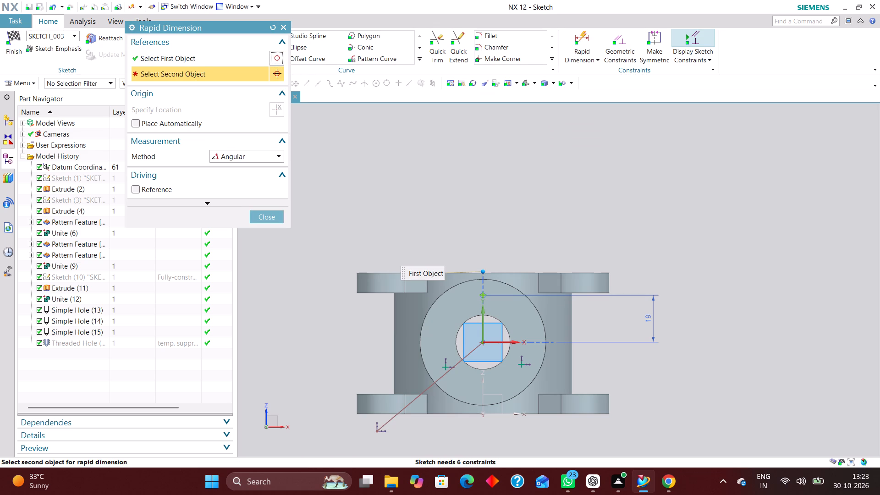
pyautogui.click(461, 357)
pyautogui.click(373, 250)
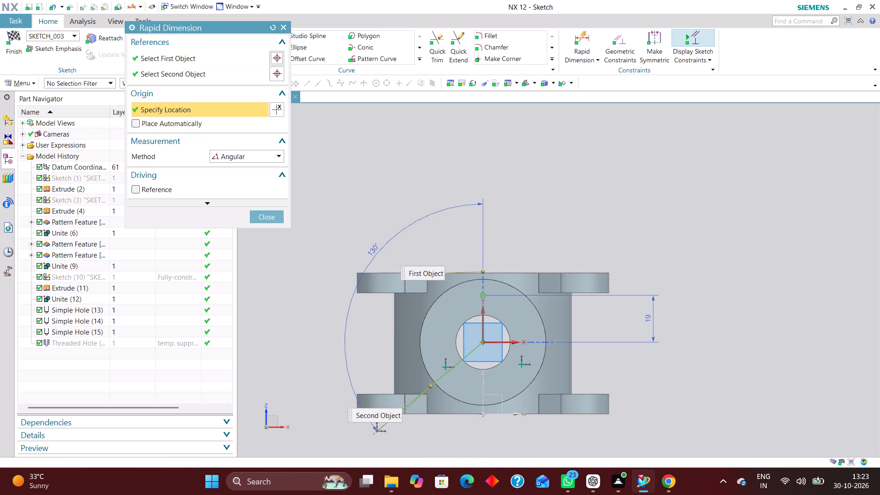
pyautogui.write('120')
pyautogui.press('Return')
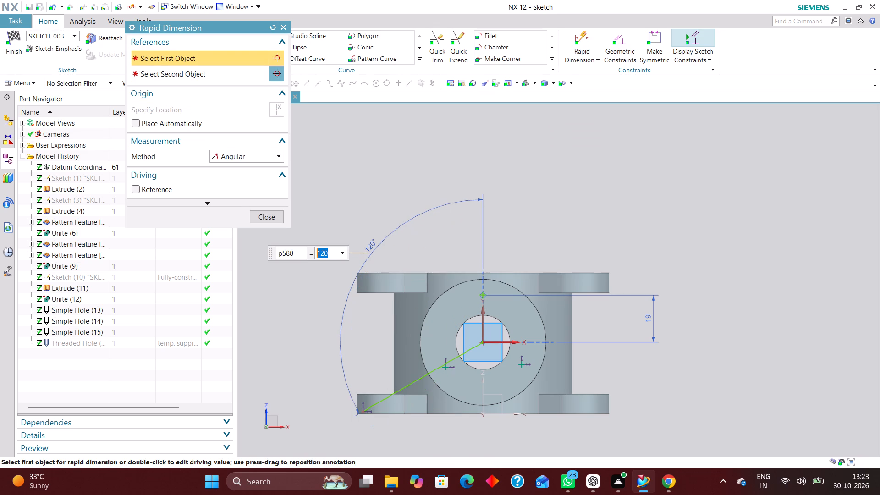
pyautogui.click(258, 214)
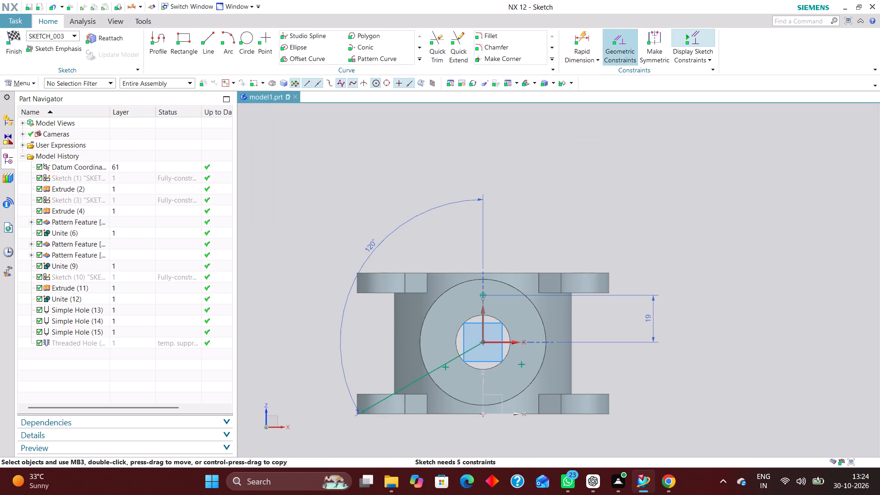
# Constrain the lower-left sketch point to lie on the slanted line.
pyautogui.click(628, 44)
pyautogui.scroll(4, 465, 379)
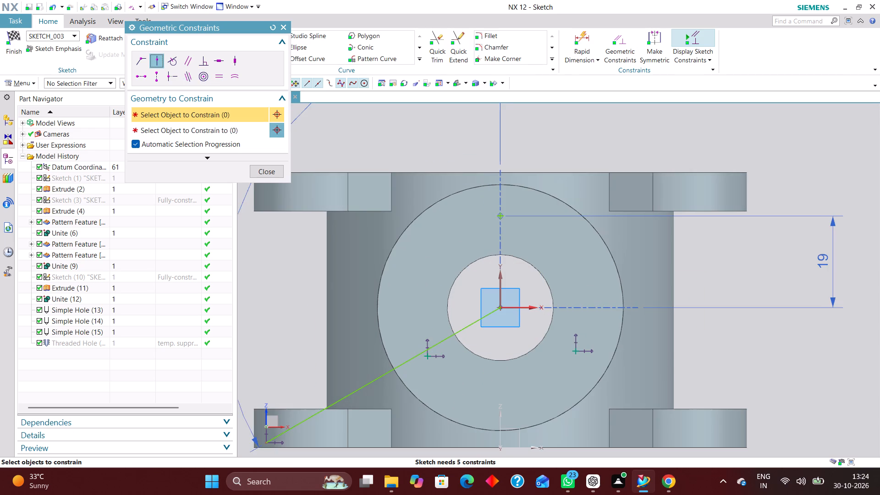
pyautogui.click(428, 358)
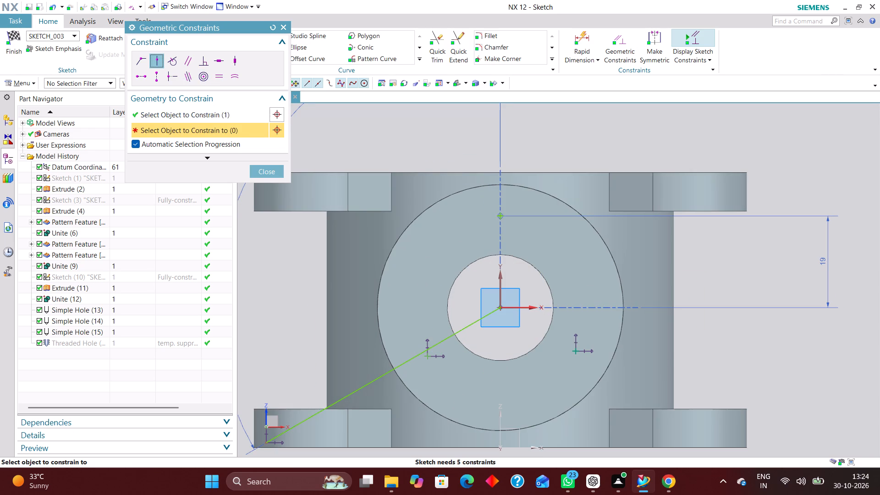
pyautogui.click(407, 360)
pyautogui.scroll(-2, 390, 258)
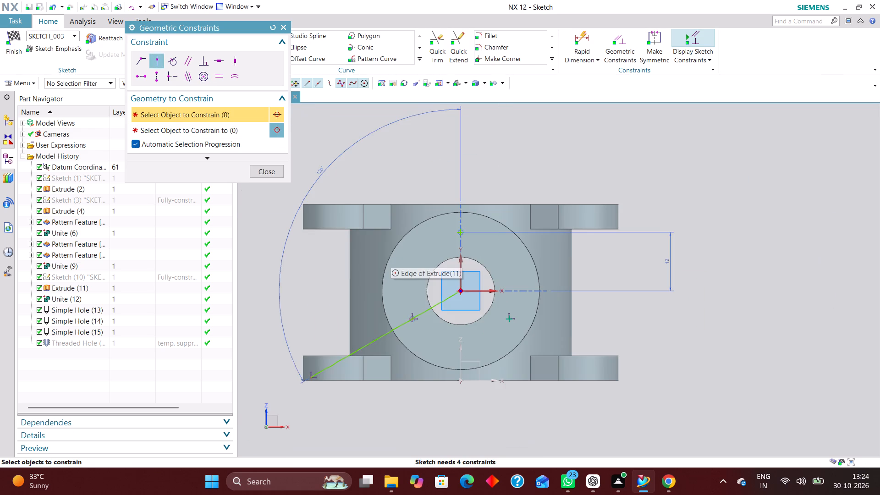
pyautogui.click(276, 167)
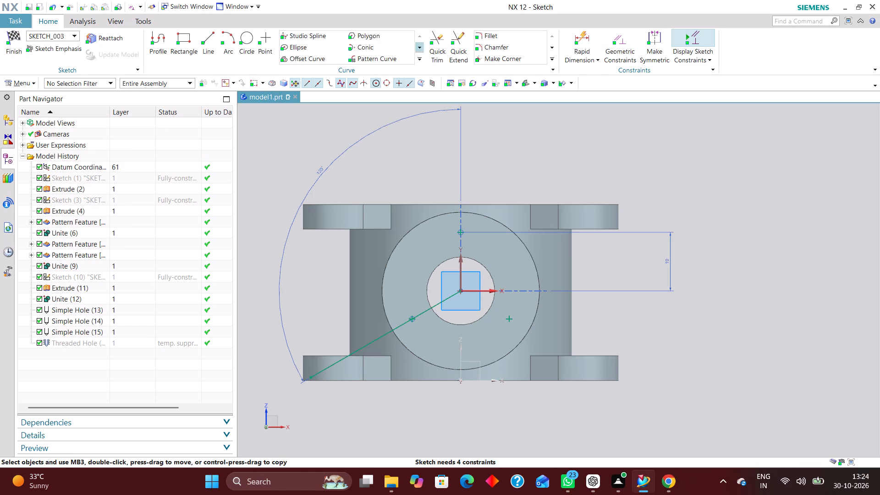
# Sketch a 38 mm diameter circle centred on the side boss bore.
pyautogui.click(248, 36)
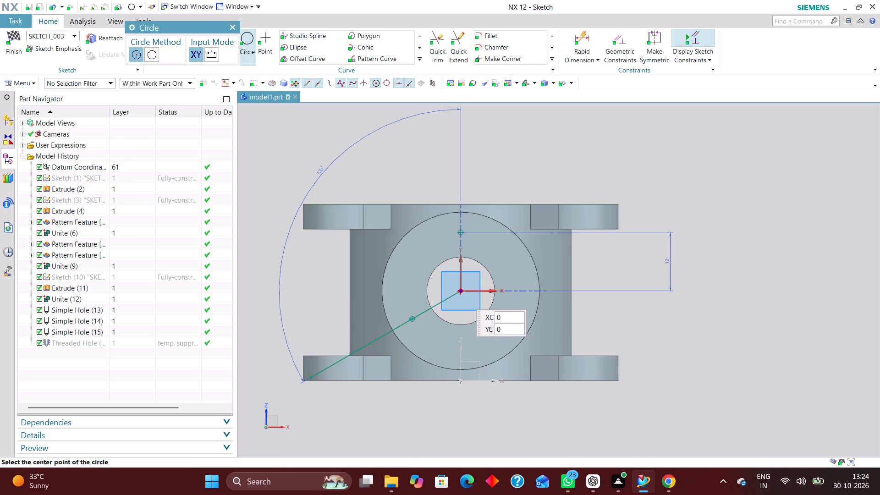
pyautogui.click(461, 292)
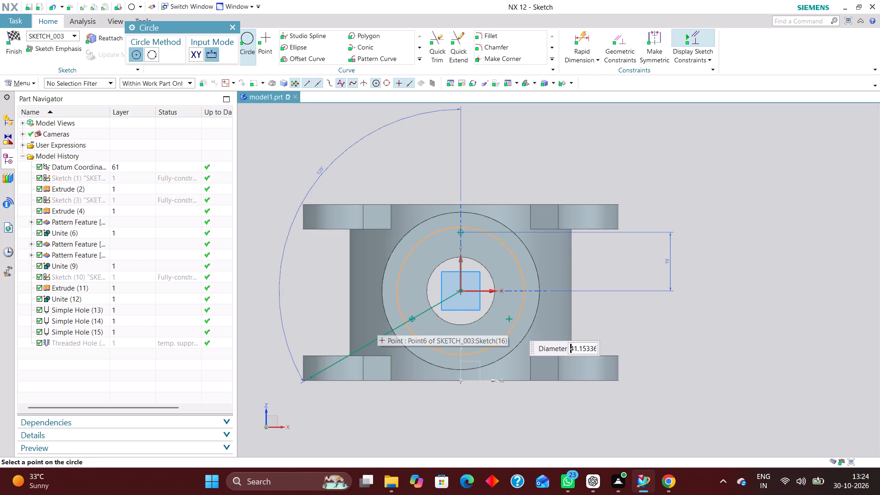
pyautogui.write('38')
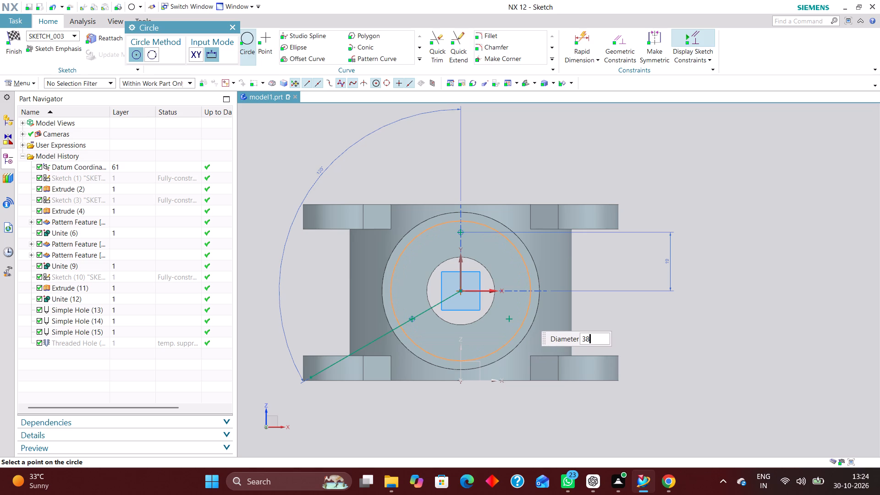
pyautogui.press('Return')
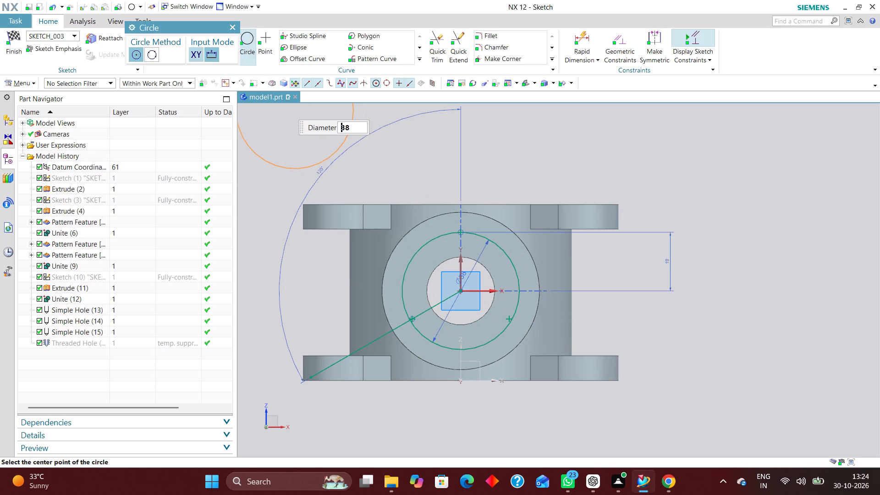
pyautogui.click(233, 25)
# Convert the 38 mm circle and the slanted line to reference geometry.
pyautogui.scroll(2, 484, 360)
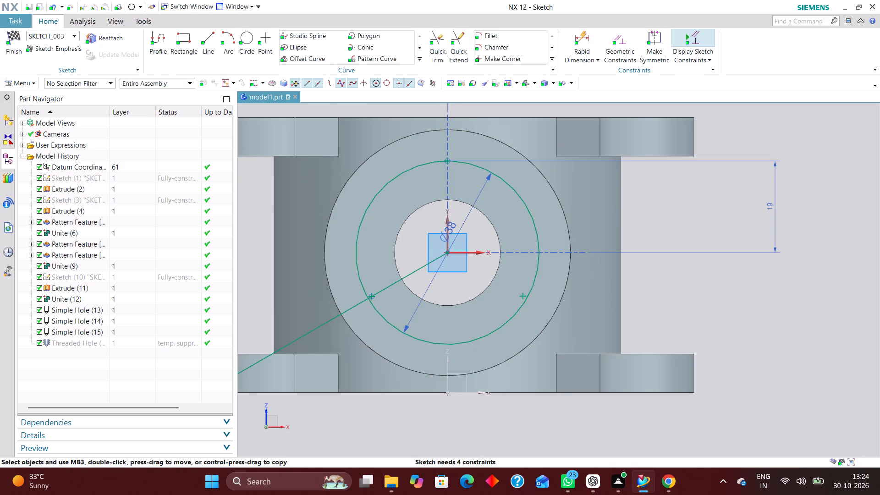
pyautogui.moveTo(495, 361); pyautogui.dragTo(502, 434, button='right')
pyautogui.moveTo(568, 294); pyautogui.dragTo(575, 427, button='right')
pyautogui.moveTo(578, 280); pyautogui.dragTo(594, 388, button='right')
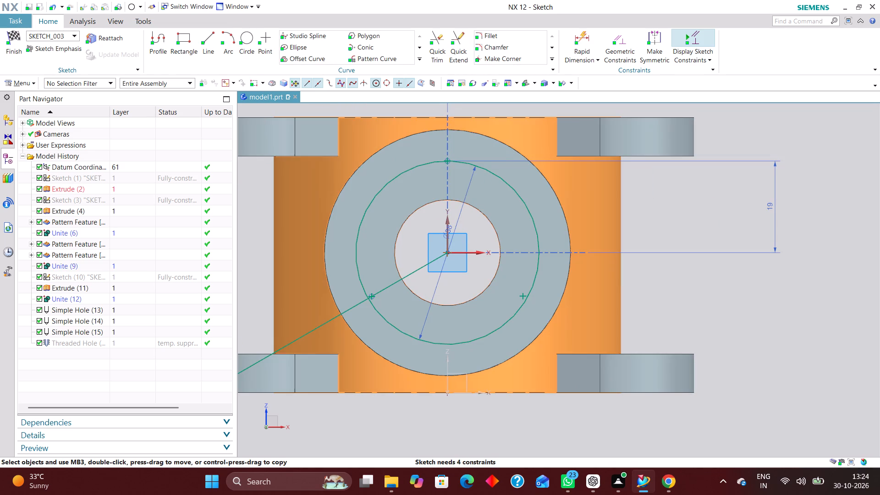
pyautogui.moveTo(488, 340); pyautogui.dragTo(544, 412, button='right')
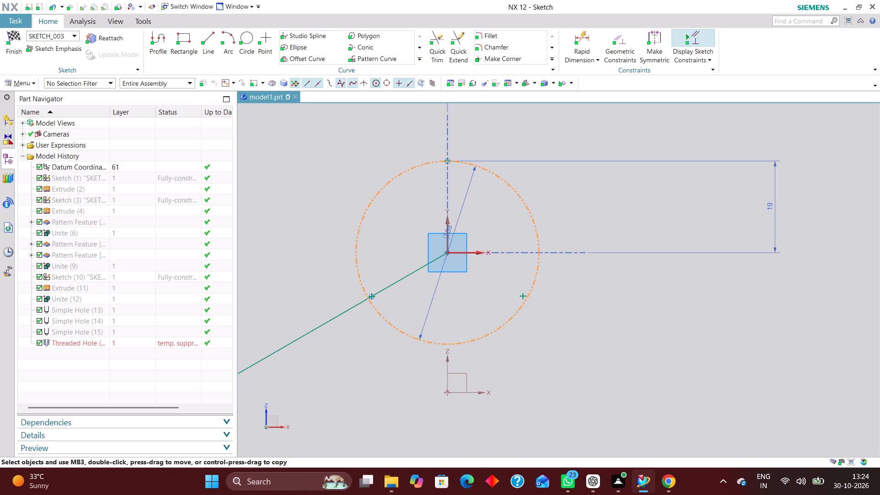
pyautogui.moveTo(296, 337); pyautogui.dragTo(368, 400, button='right')
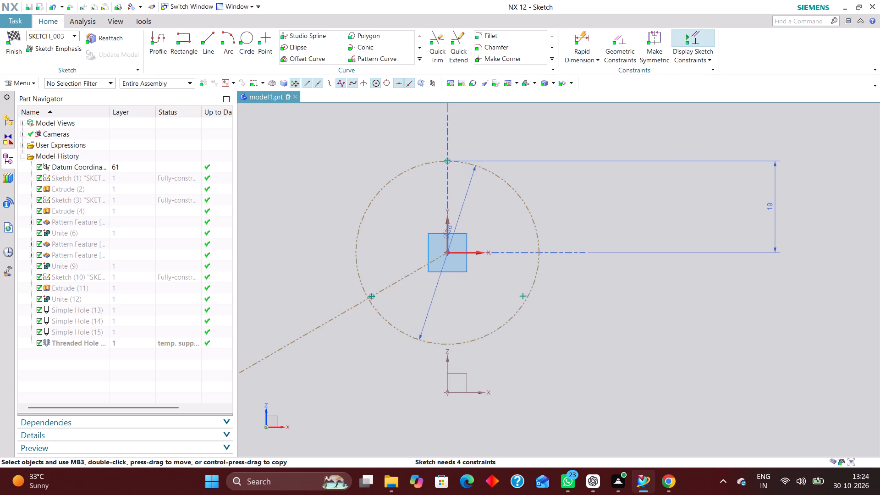
# Constrain the lower-left sketch point to lie on the 38 mm reference circle.
pyautogui.scroll(3, 372, 290)
pyautogui.click(626, 39)
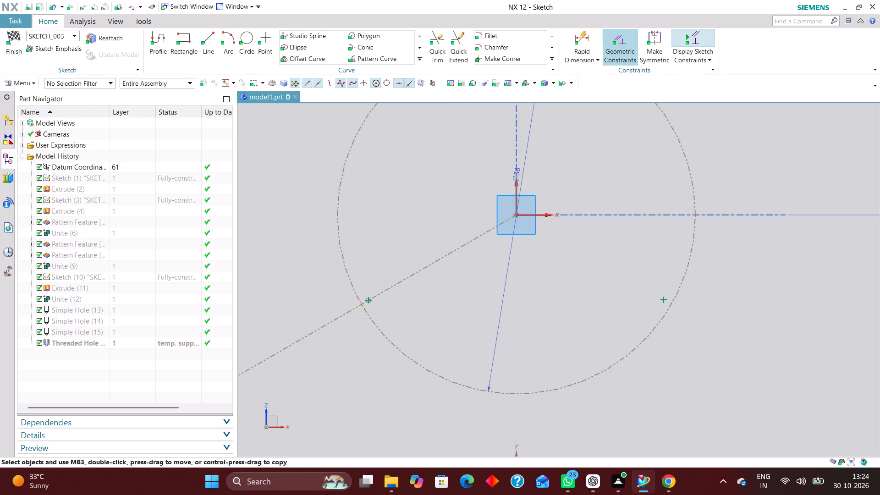
pyautogui.click(370, 301)
pyautogui.click(369, 319)
pyautogui.scroll(-3, 373, 324)
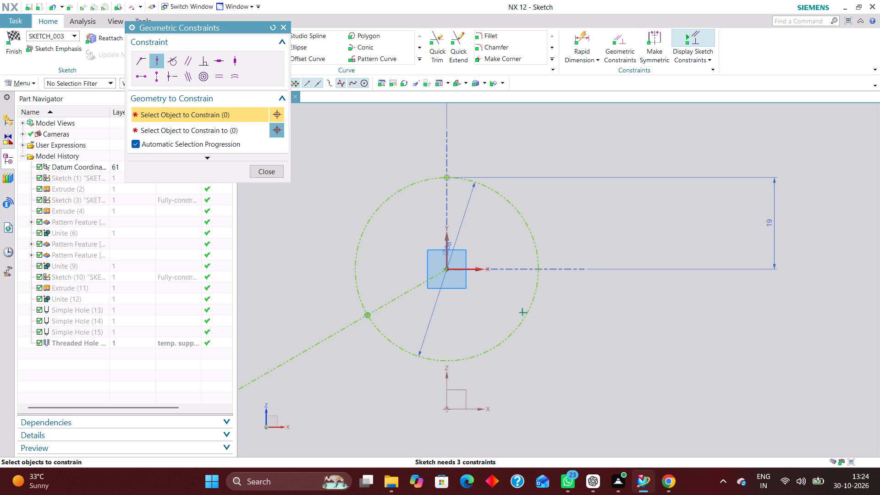
# Make the two lower sketch points symmetric about the sketch's vertical axis.
pyautogui.click(650, 42)
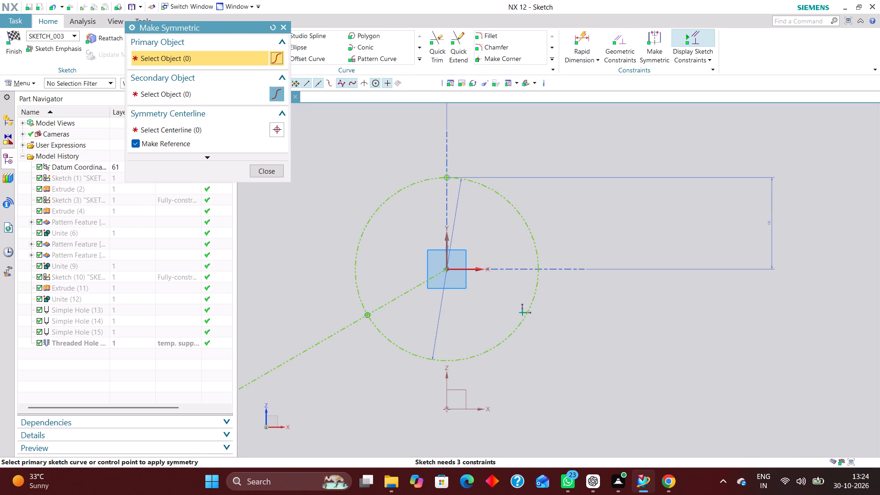
pyautogui.click(368, 316)
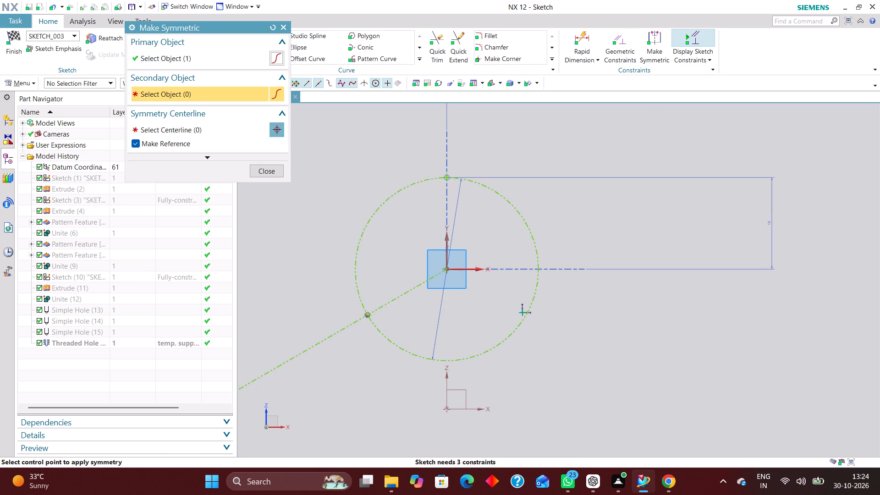
pyautogui.click(523, 313)
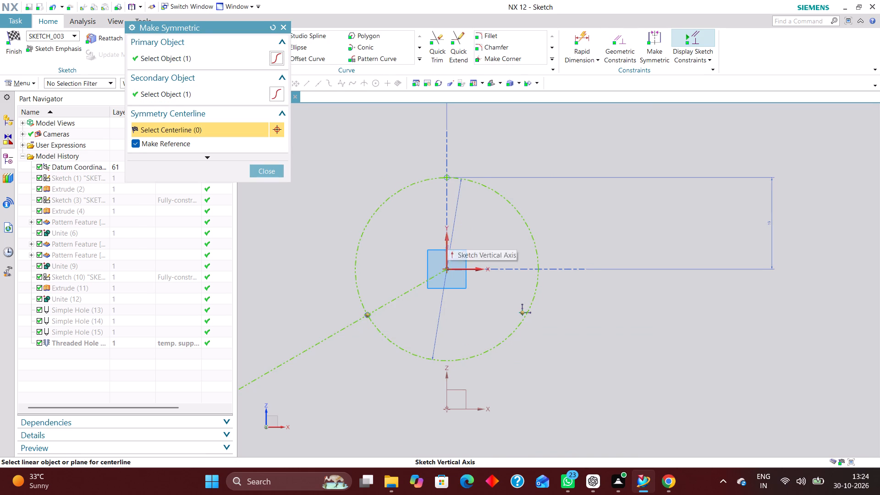
pyautogui.click(448, 237)
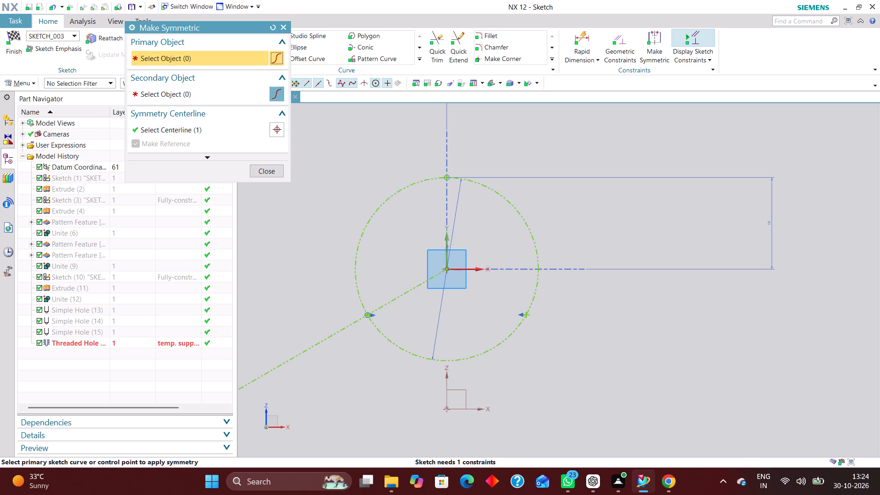
pyautogui.click(271, 165)
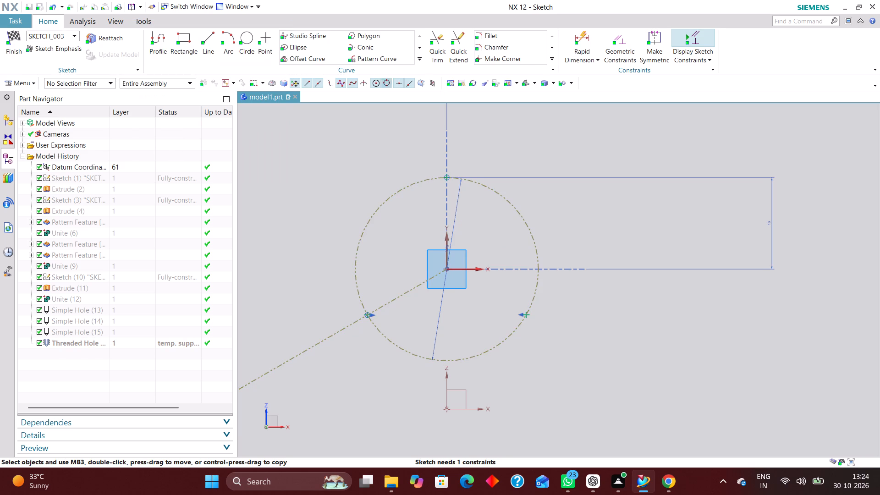
# Trim the slanted reference line's portion outside the 38 mm circle.
pyautogui.click(438, 41)
pyautogui.scroll(-2, 565, 226)
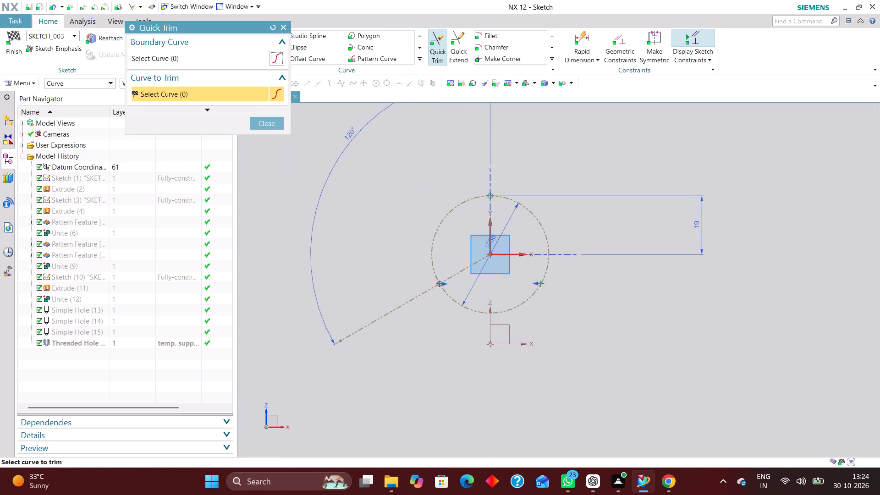
pyautogui.click(392, 312)
# Show the hidden valve body again and finish trimming.
pyautogui.rightClick(136, 335)
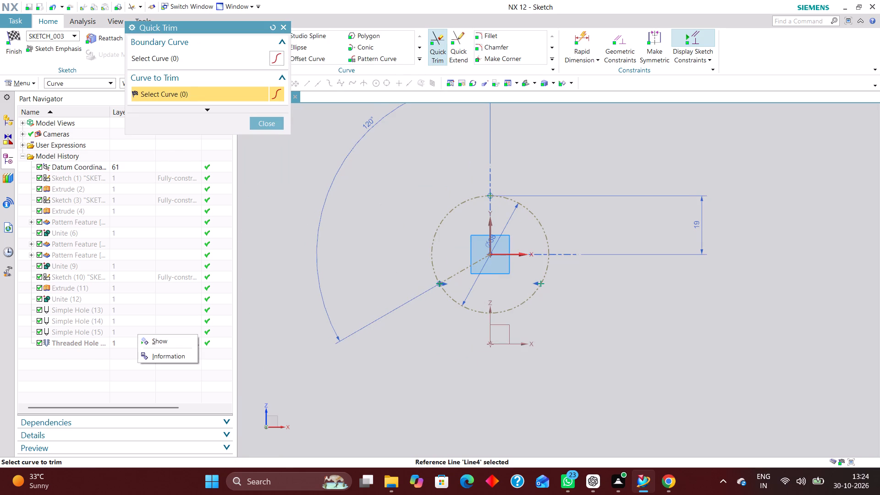
pyautogui.click(164, 341)
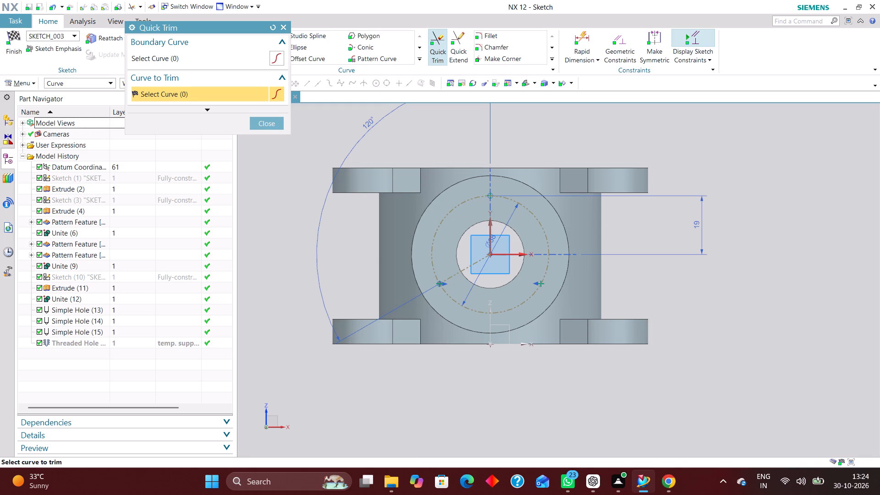
pyautogui.click(272, 122)
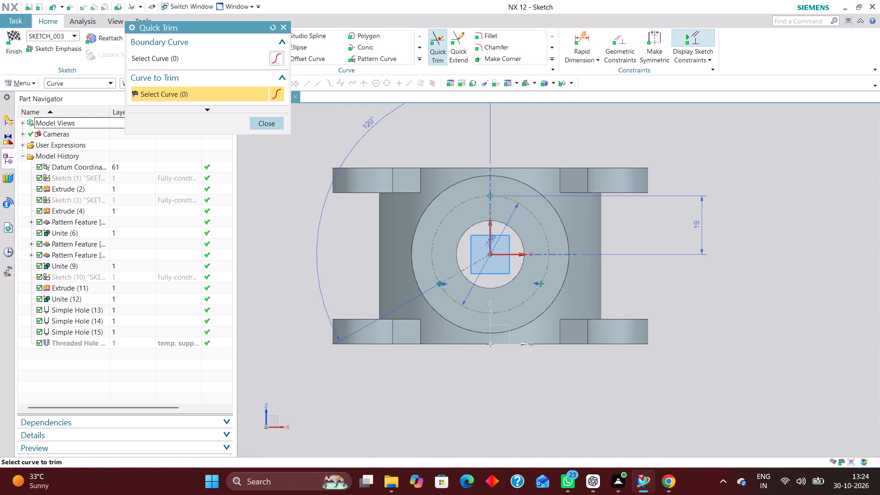
# Finish the hole-position sketch and create the M2.5 x 0.45 threaded holes at its three points on the side boss.
pyautogui.click(14, 32)
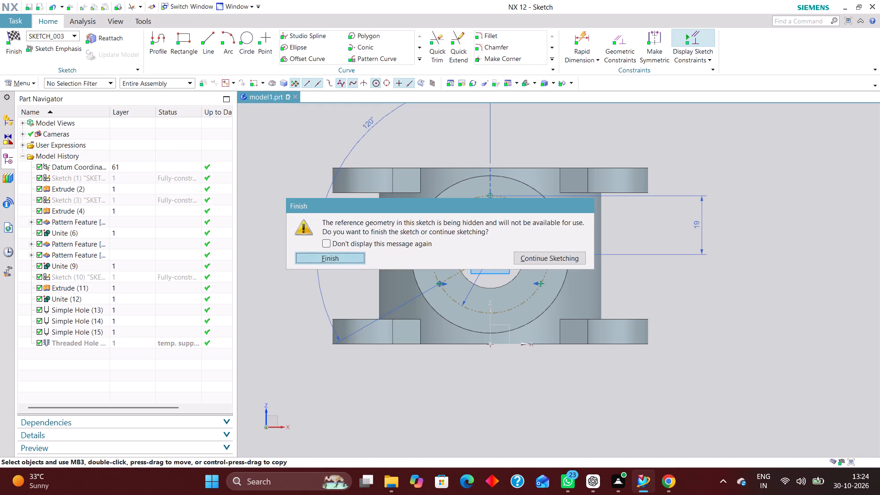
pyautogui.click(317, 258)
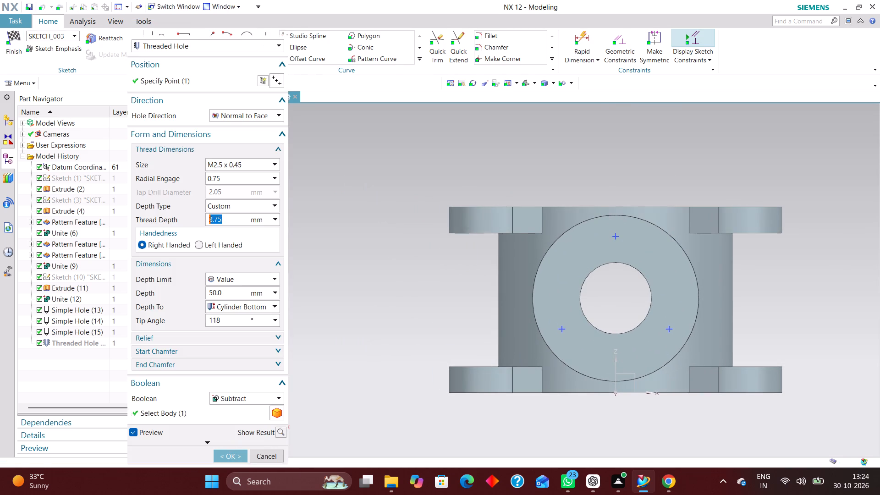
pyautogui.moveTo(813, 334); pyautogui.dragTo(748, 369, button='middle')
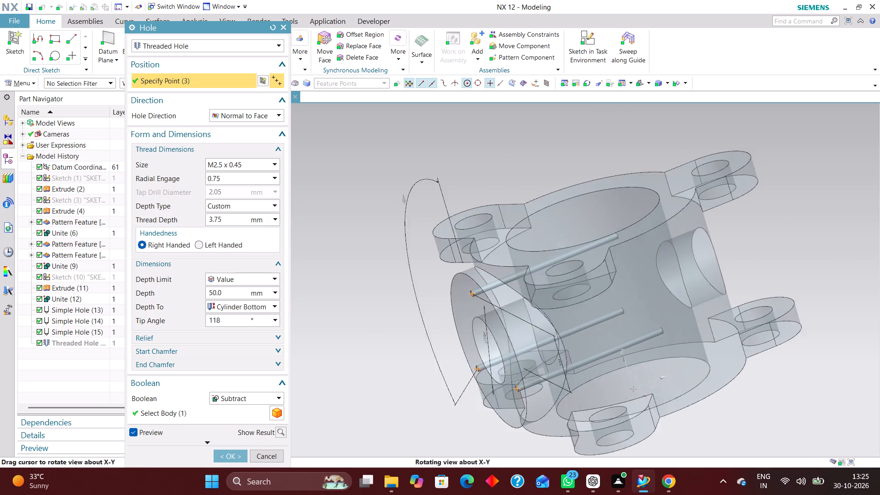
pyautogui.moveTo(748, 369); pyautogui.dragTo(753, 368, button='middle')
pyautogui.click(239, 452)
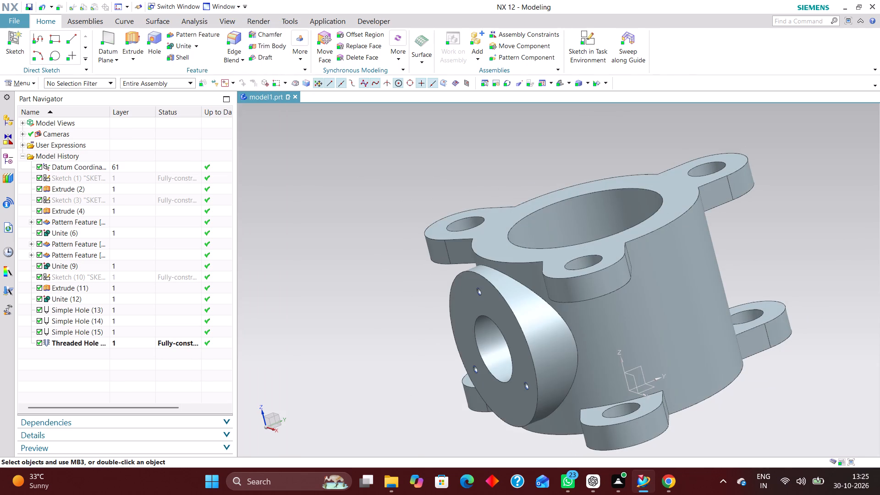
# Examine the valve body from several angles, checking the side boss, threaded holes, bores and lugs, ending in the isometric view.
pyautogui.moveTo(349, 374); pyautogui.dragTo(374, 396, button='middle')
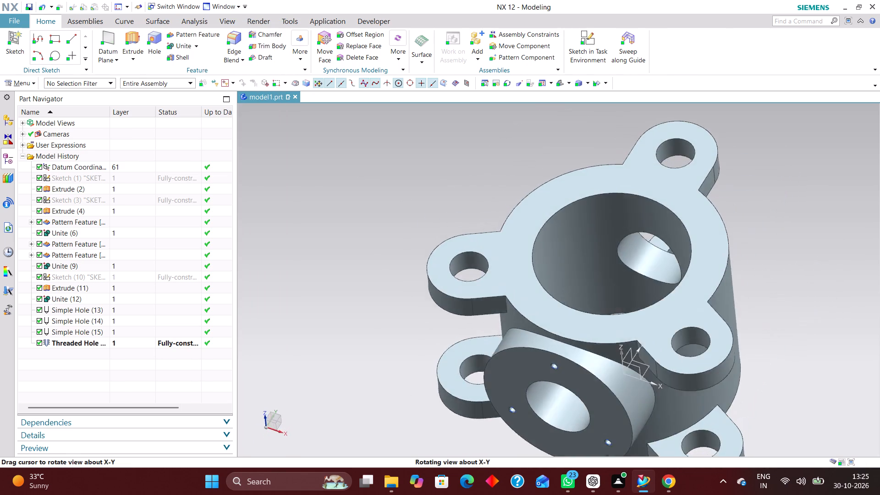
pyautogui.moveTo(374, 396); pyautogui.dragTo(380, 385, button='middle')
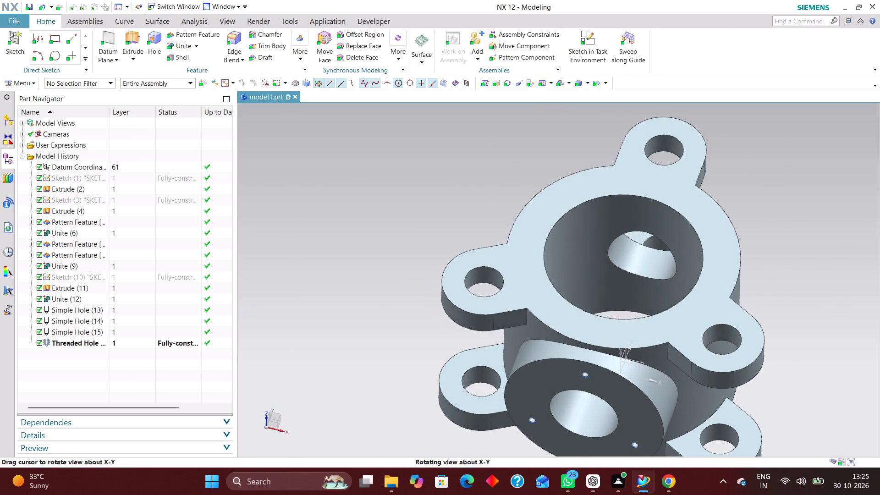
pyautogui.moveTo(380, 385); pyautogui.dragTo(383, 385, button='middle')
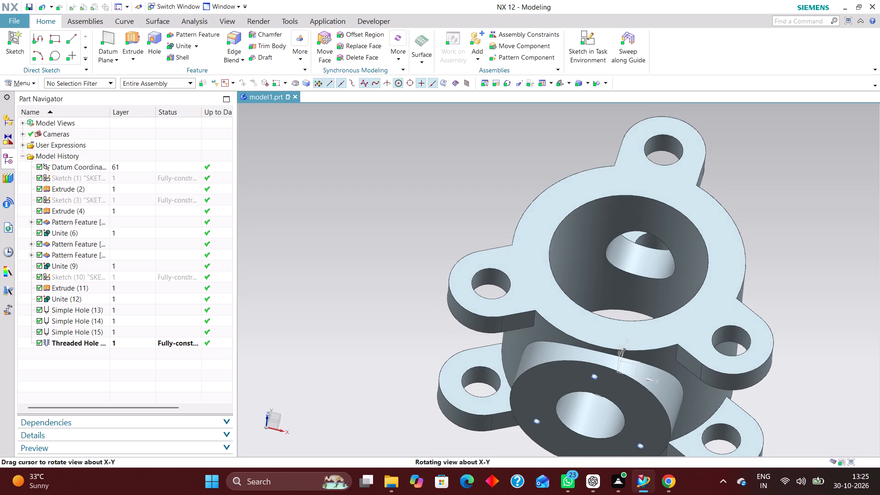
pyautogui.moveTo(383, 385); pyautogui.dragTo(385, 386, button='middle')
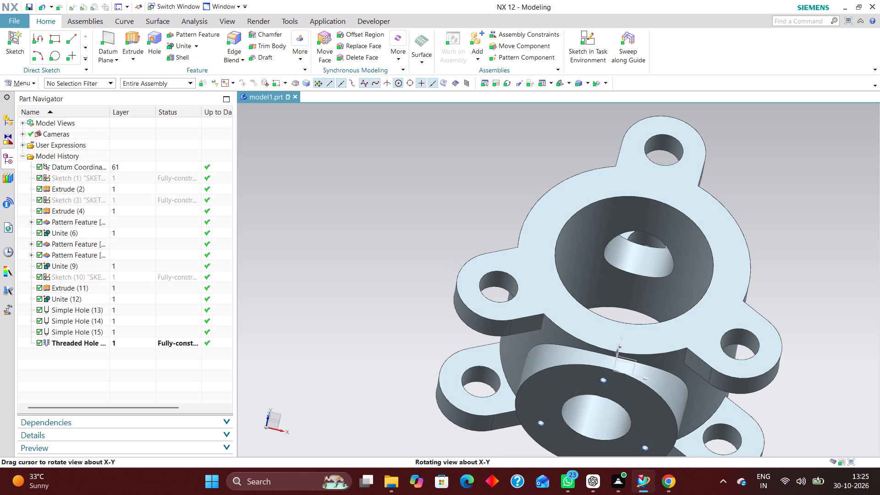
pyautogui.moveTo(385, 386); pyautogui.dragTo(389, 386, button='middle')
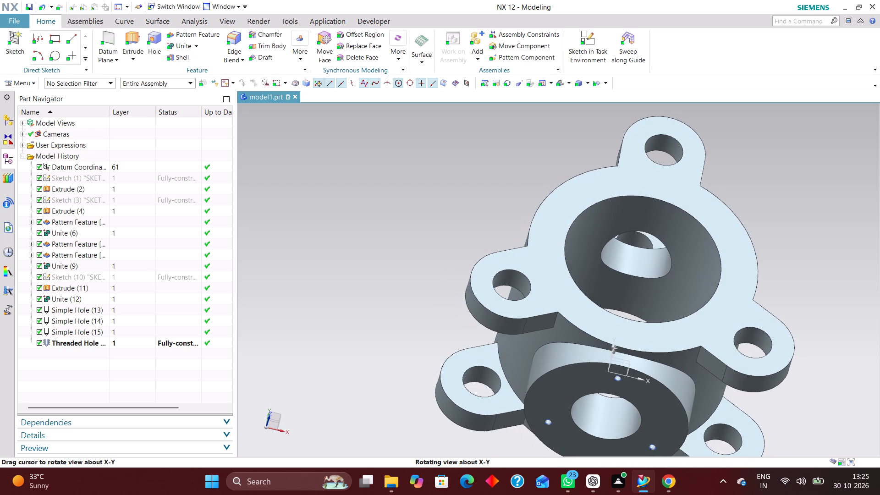
pyautogui.moveTo(389, 386); pyautogui.dragTo(390, 386, button='middle')
pyautogui.click(560, 78)
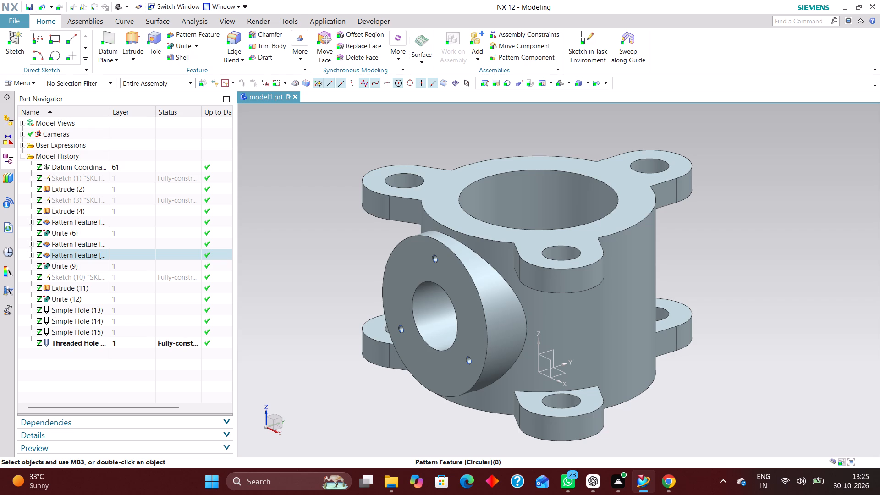
pyautogui.scroll(-4, 635, 226)
pyautogui.scroll(4, 665, 231)
pyautogui.moveTo(666, 237); pyautogui.dragTo(627, 332, button='middle')
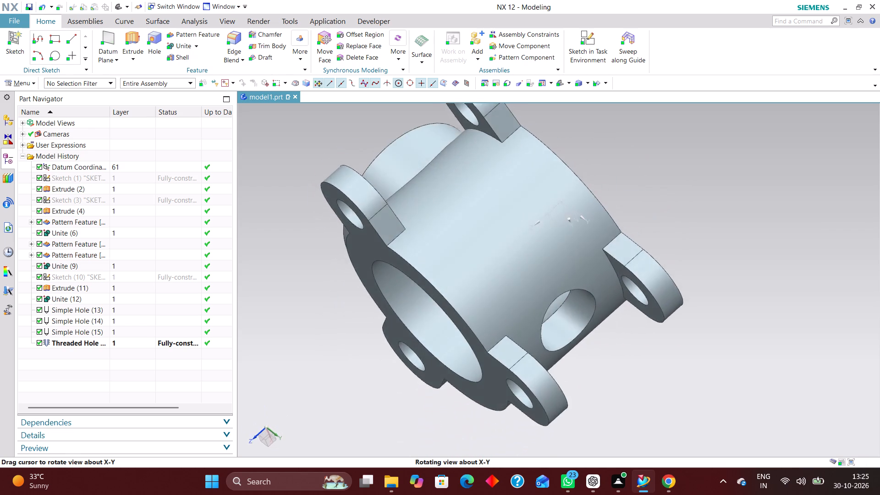
pyautogui.moveTo(627, 332); pyautogui.dragTo(678, 269, button='middle')
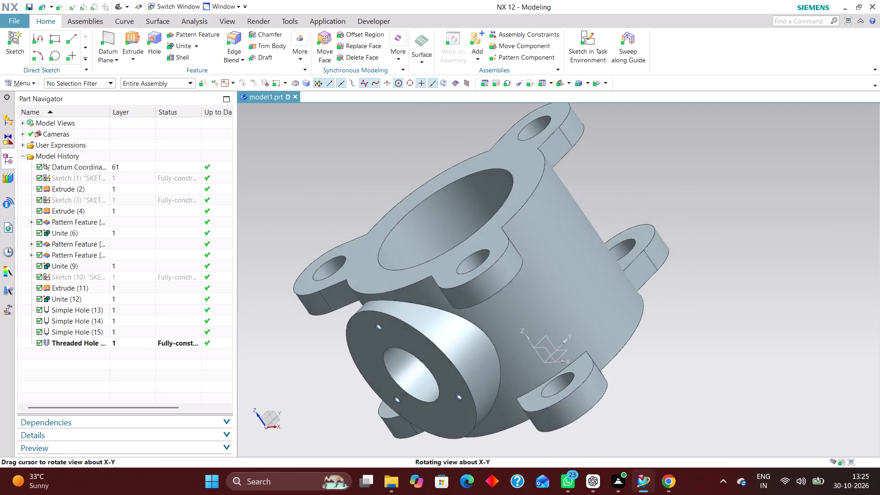
pyautogui.moveTo(678, 269); pyautogui.dragTo(685, 300, button='middle')
pyautogui.moveTo(683, 300); pyautogui.dragTo(671, 312, button='middle')
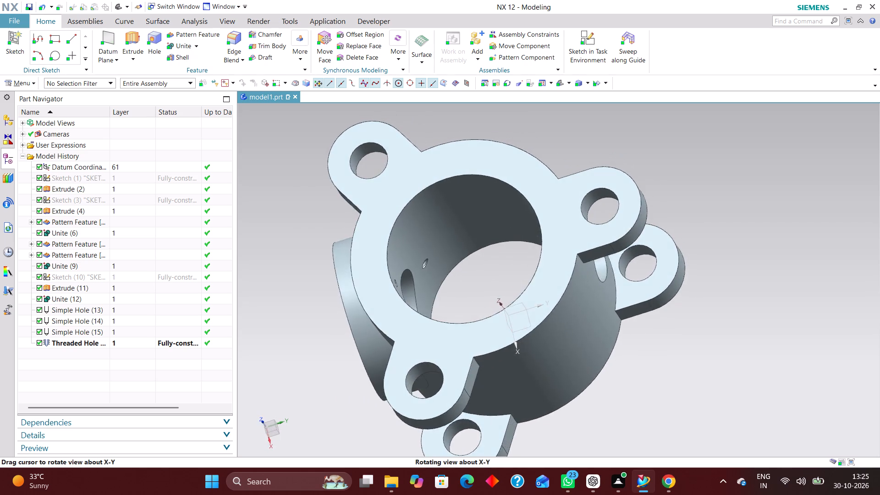
pyautogui.moveTo(671, 312); pyautogui.dragTo(682, 311, button='middle')
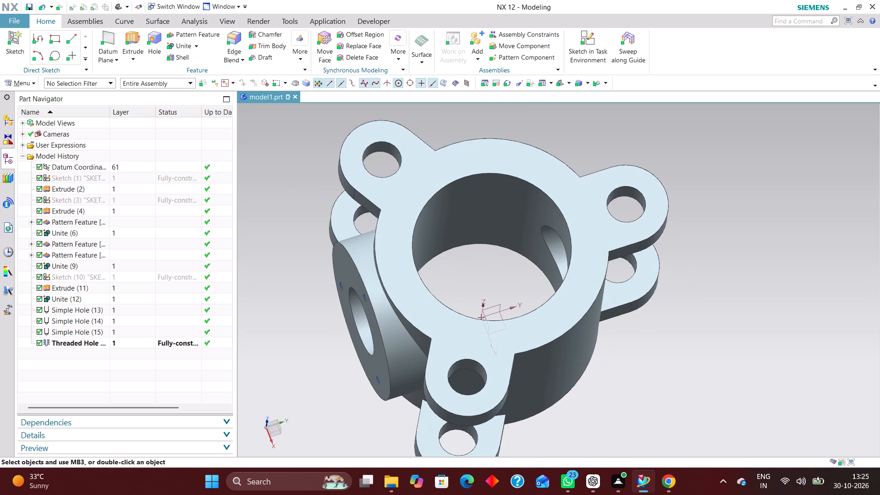
pyautogui.press('End')
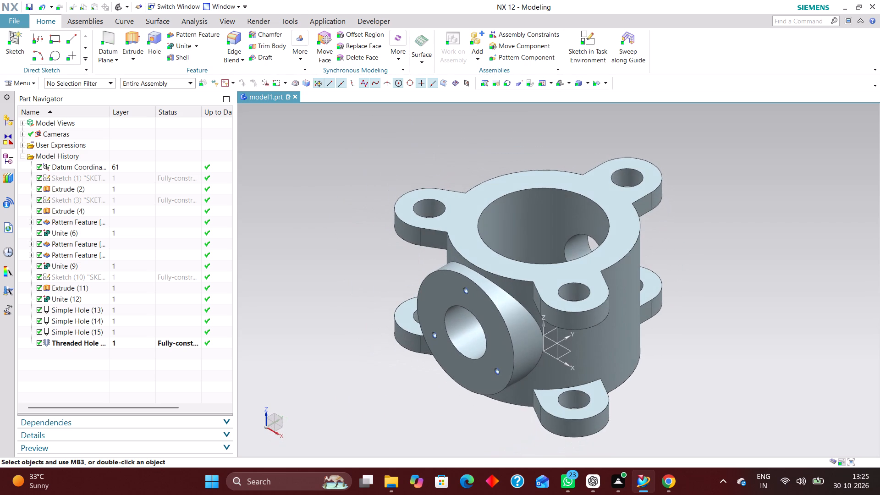
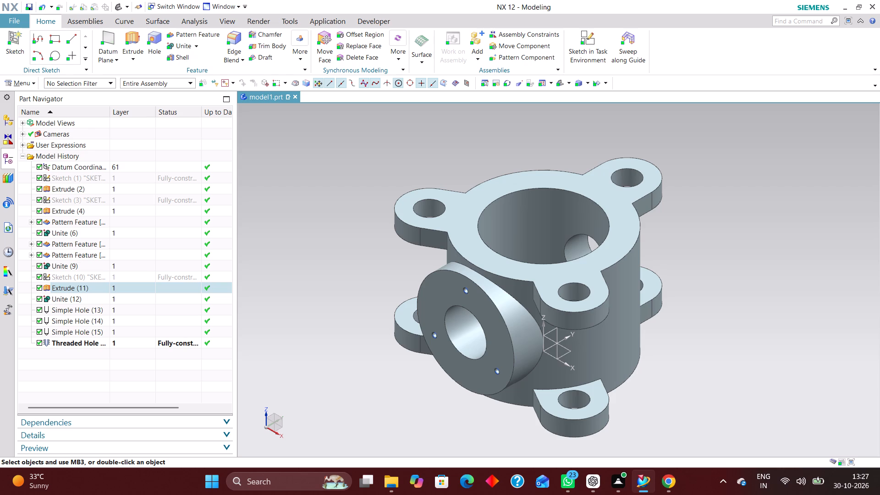
# Delete the 22 mm simple hole running through the side boss, accepting the effect on dependent features.
pyautogui.scroll(-2, 728, 267)
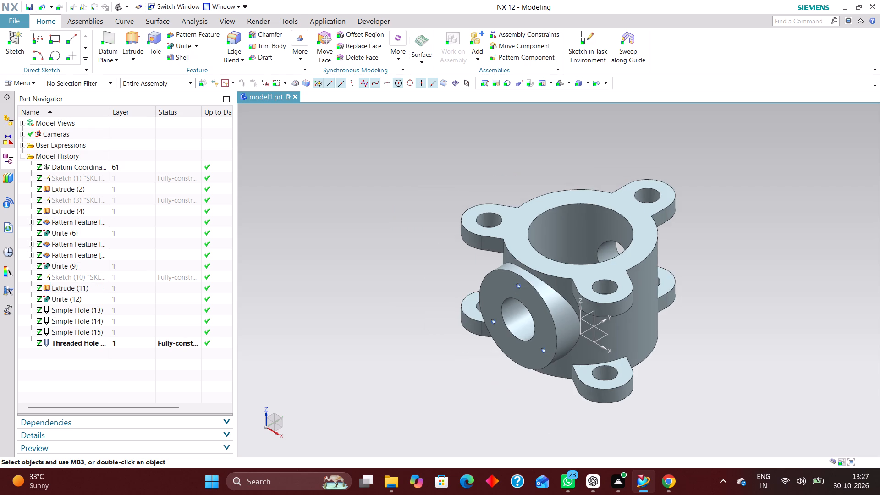
pyautogui.scroll(2, 710, 327)
pyautogui.click(79, 330)
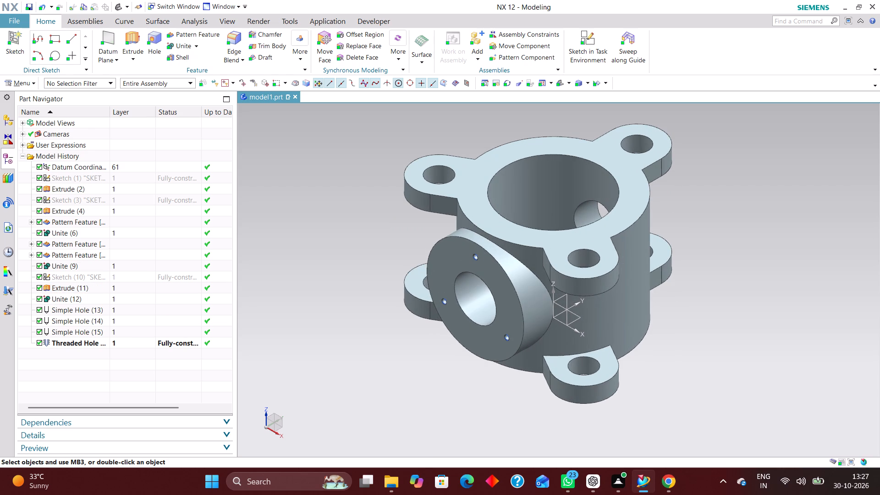
pyautogui.click(86, 313)
pyautogui.click(87, 321)
pyautogui.rightClick(86, 319)
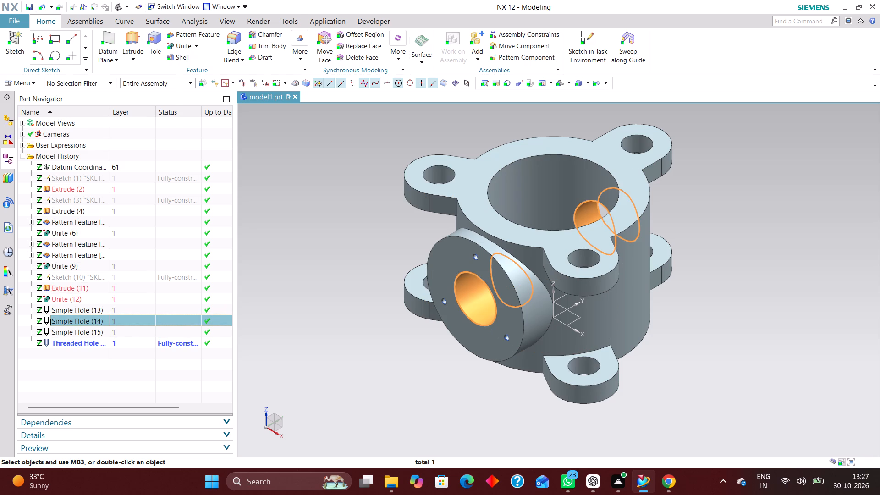
pyautogui.click(161, 328)
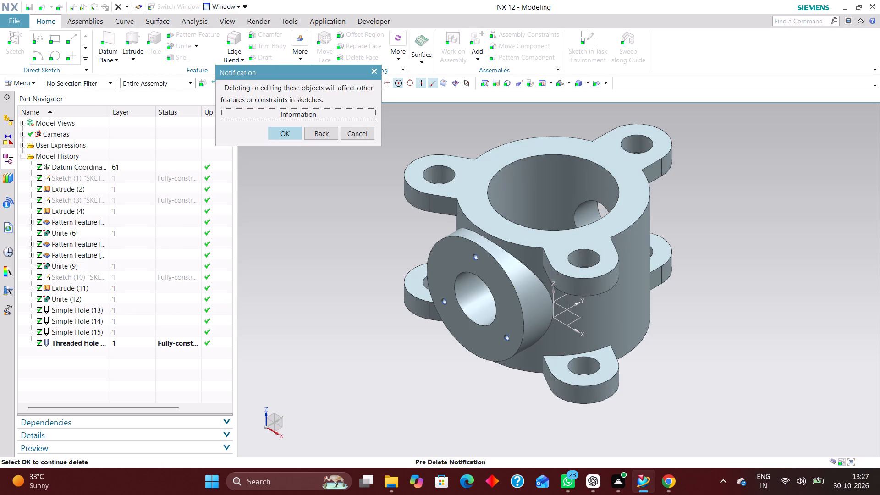
pyautogui.click(286, 131)
pyautogui.click(792, 98)
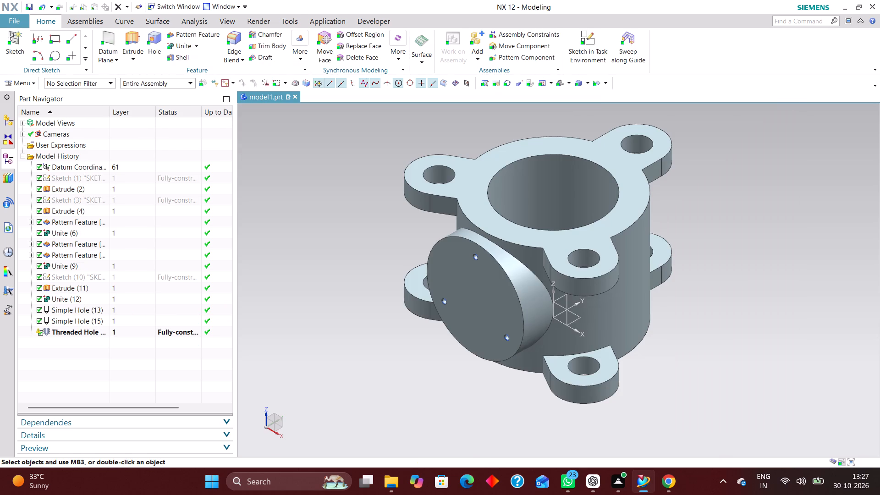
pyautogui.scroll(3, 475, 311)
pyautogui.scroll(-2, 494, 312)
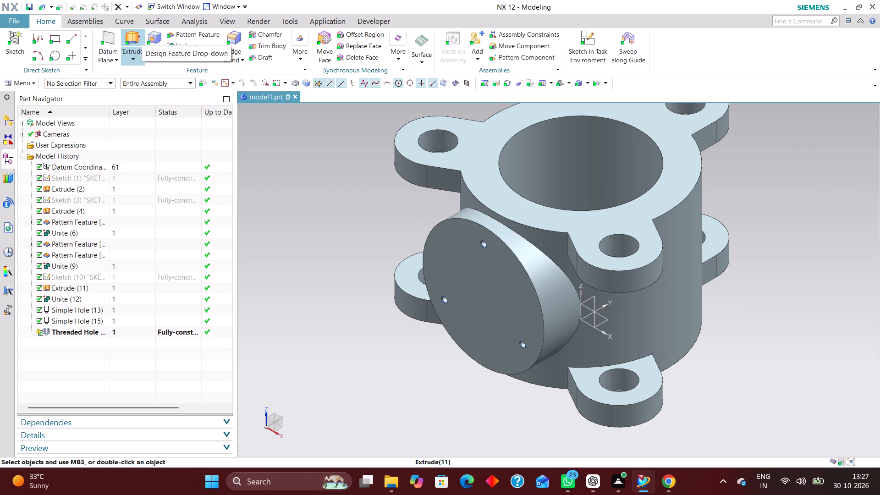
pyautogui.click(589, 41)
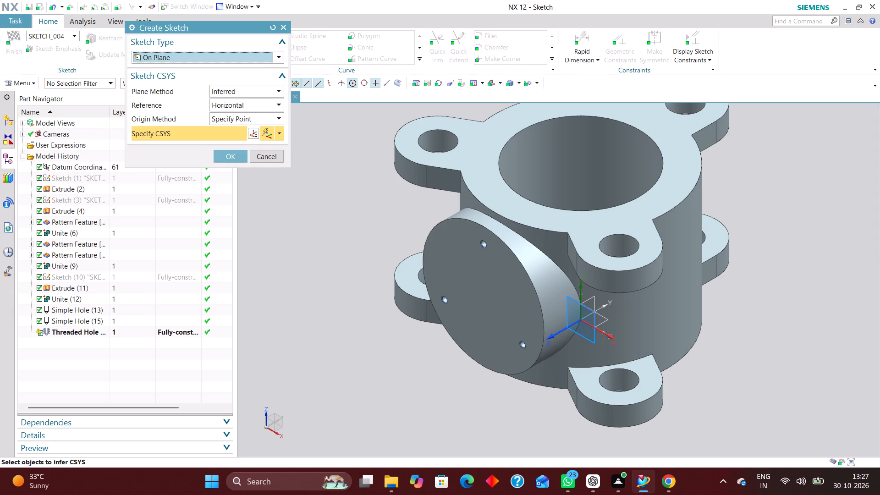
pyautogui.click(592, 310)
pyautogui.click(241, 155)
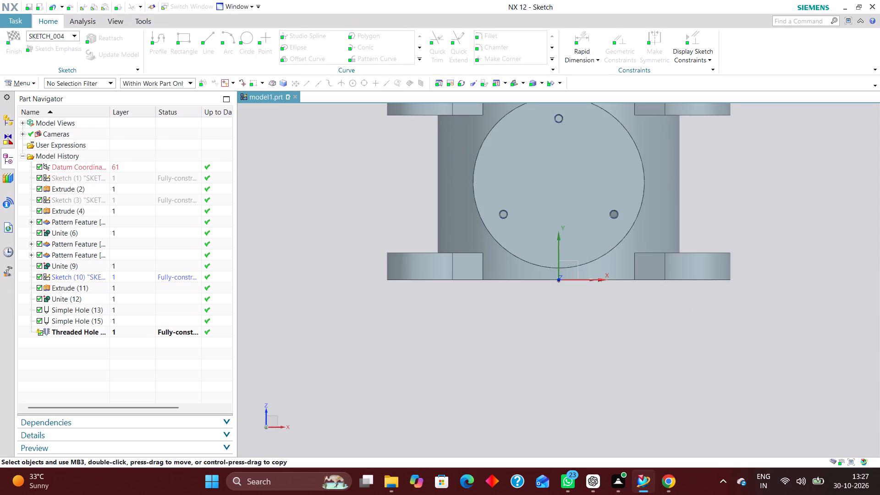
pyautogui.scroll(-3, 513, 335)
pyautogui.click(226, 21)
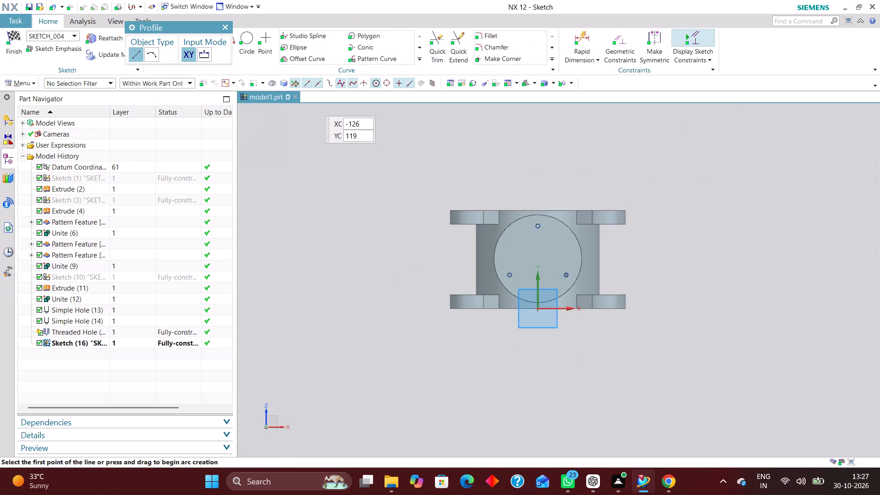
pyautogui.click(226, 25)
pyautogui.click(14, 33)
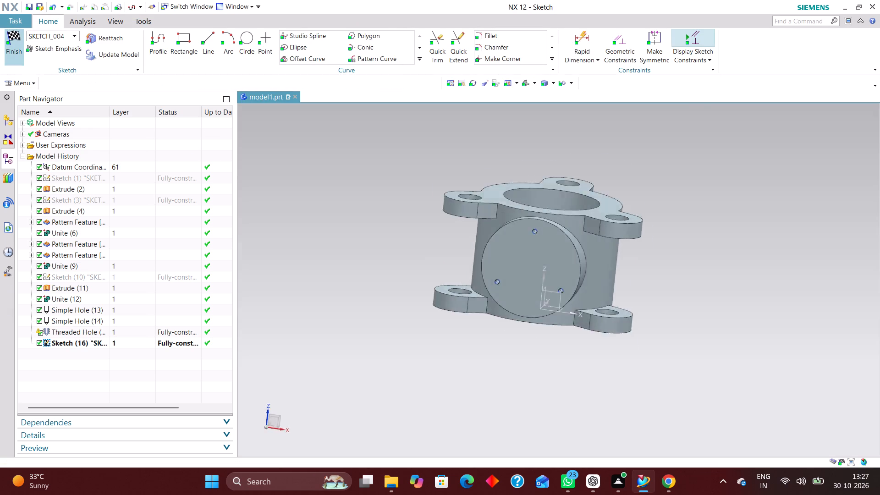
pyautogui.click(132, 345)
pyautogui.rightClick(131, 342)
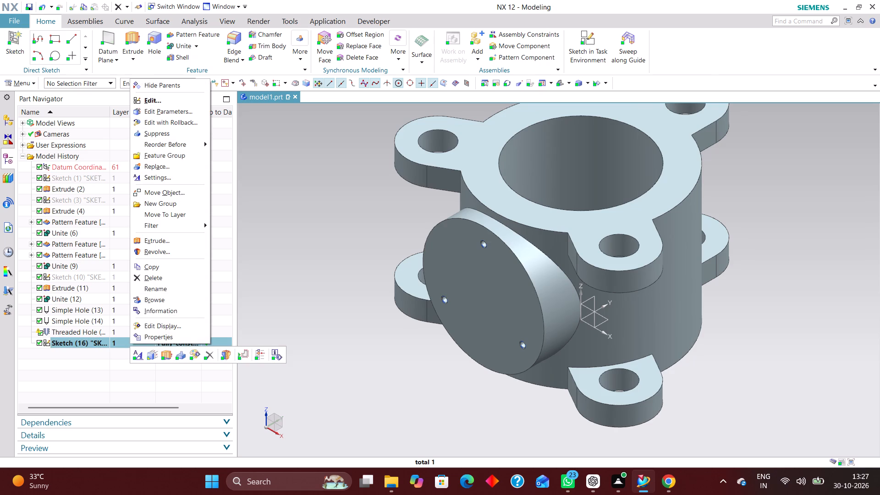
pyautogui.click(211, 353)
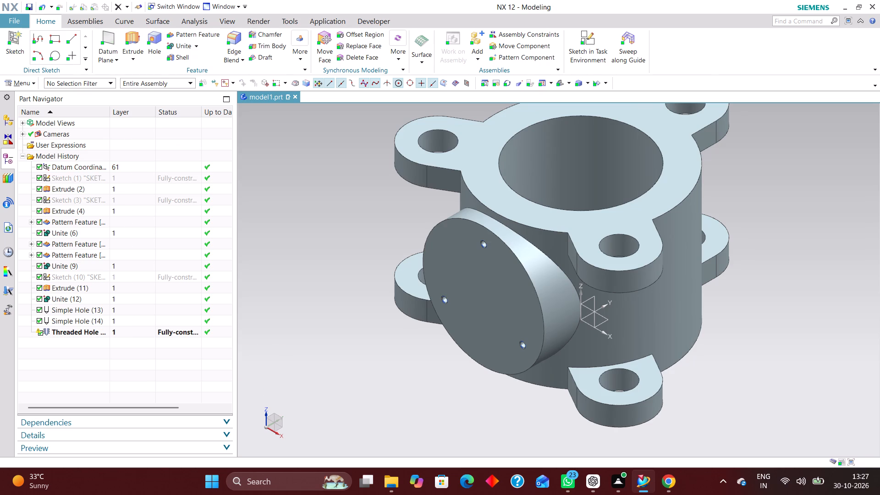
# Set up a simple general hole at the centre of the side boss face, diameter 22 mm, with its depth limited by value.
pyautogui.click(155, 33)
pyautogui.click(534, 287)
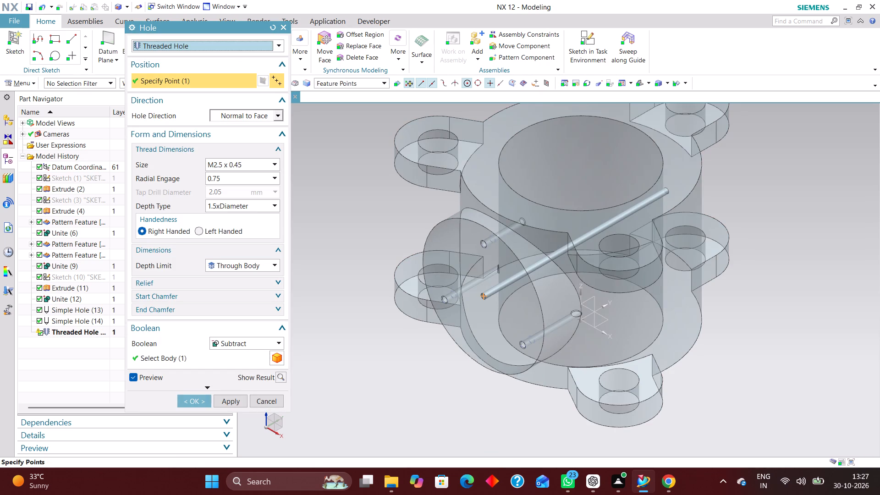
pyautogui.click(238, 50)
pyautogui.click(231, 61)
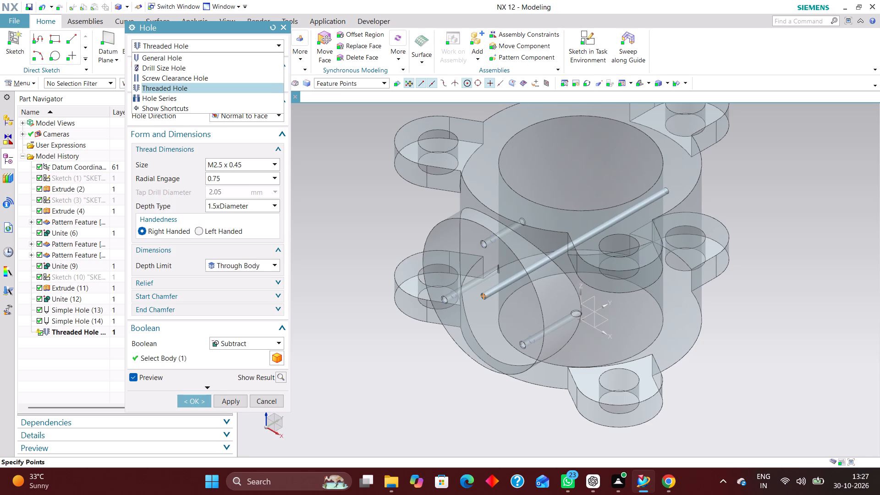
pyautogui.moveTo(229, 179); pyautogui.dragTo(184, 181)
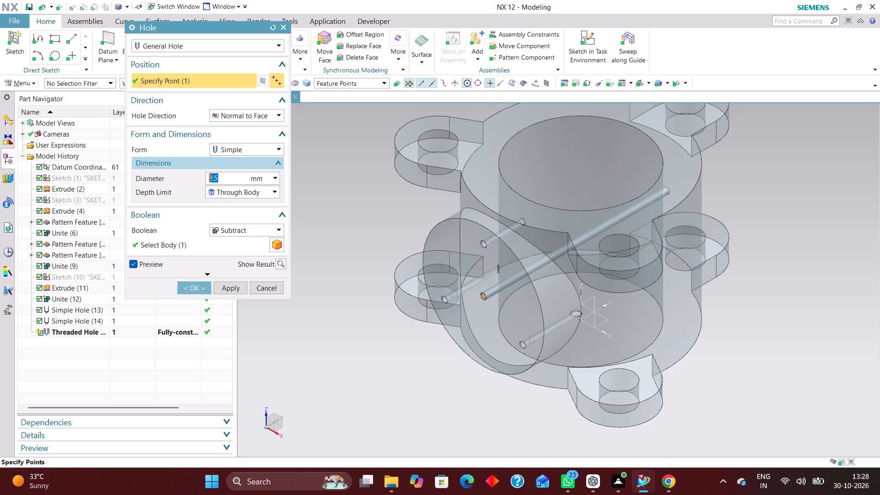
pyautogui.write('22')
pyautogui.press('Return')
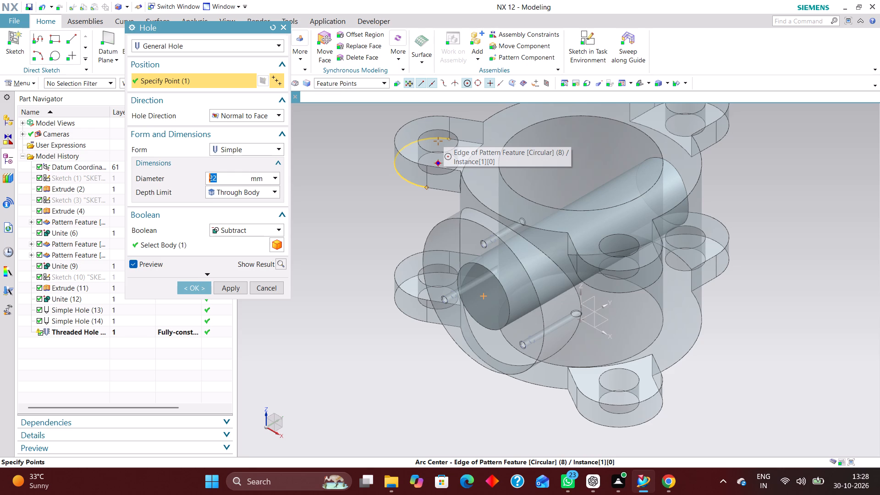
pyautogui.click(264, 192)
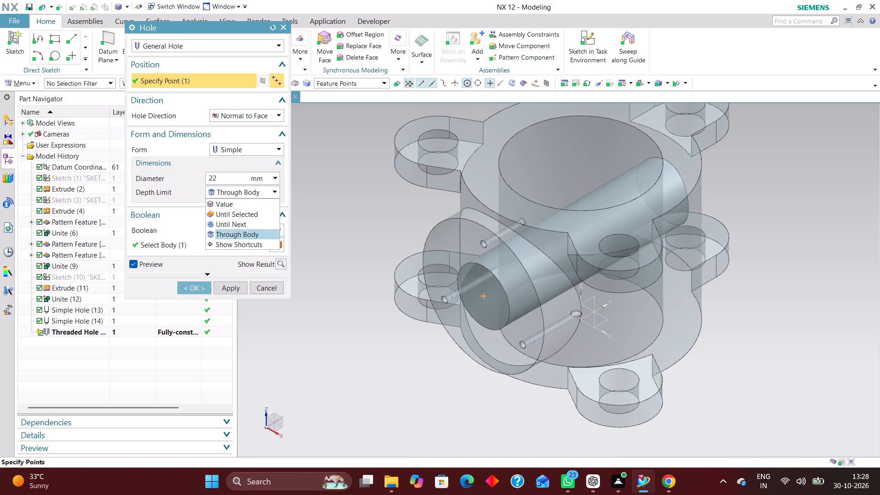
pyautogui.click(258, 201)
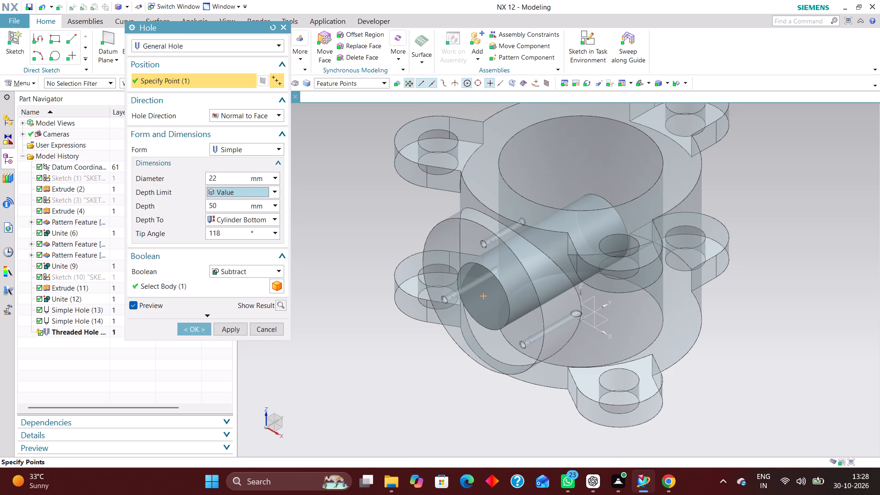
# Change the hole form to counterbored with a 22 mm counterbore diameter and 16 mm hole diameter, and create the hole.
pyautogui.click(266, 148)
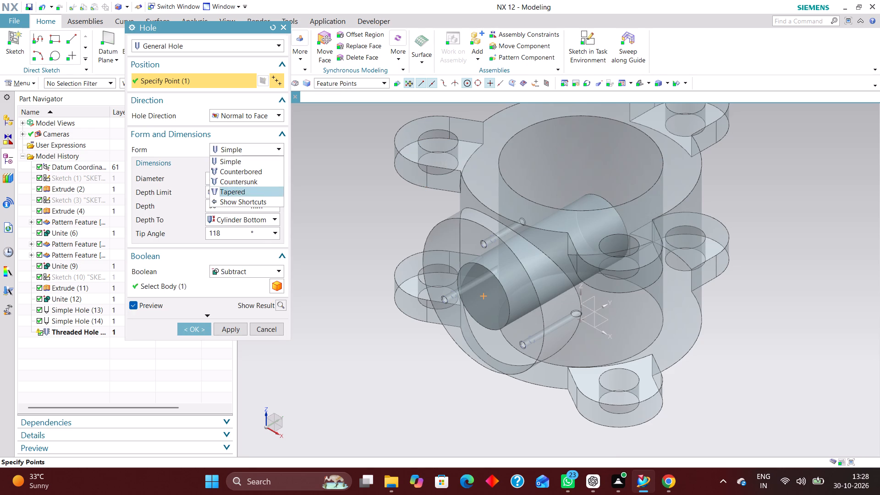
pyautogui.click(252, 170)
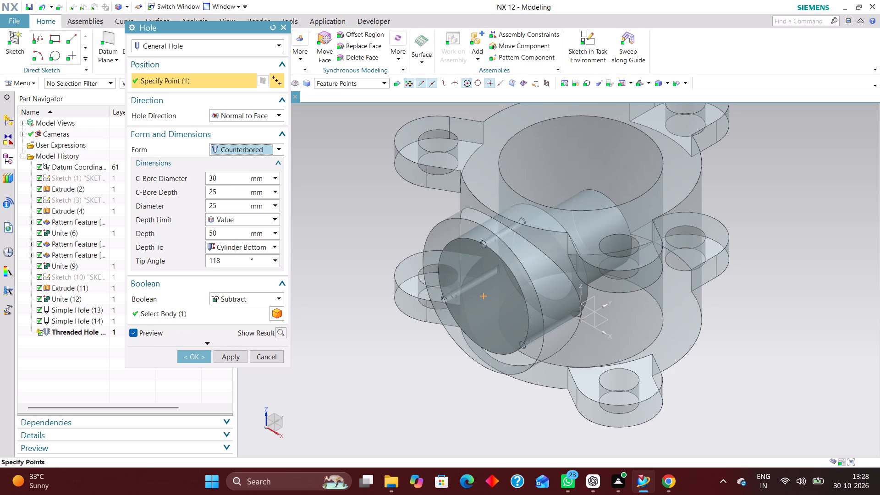
pyautogui.moveTo(226, 176); pyautogui.dragTo(146, 179)
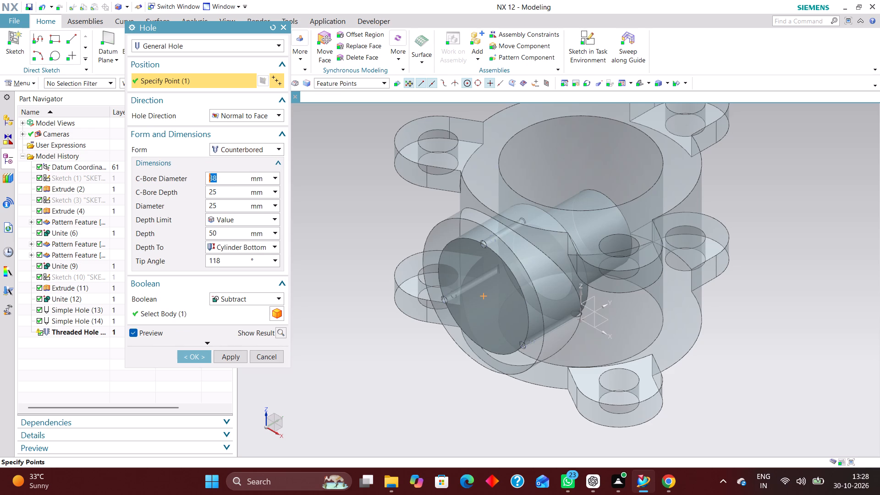
pyautogui.write('22')
pyautogui.press('Return')
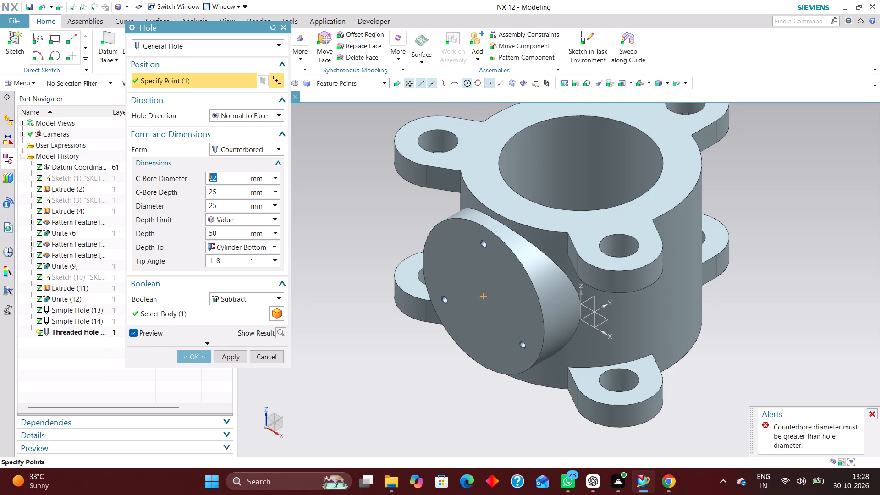
pyautogui.moveTo(220, 207); pyautogui.dragTo(170, 203)
pyautogui.press('1')
pyautogui.press('Return')
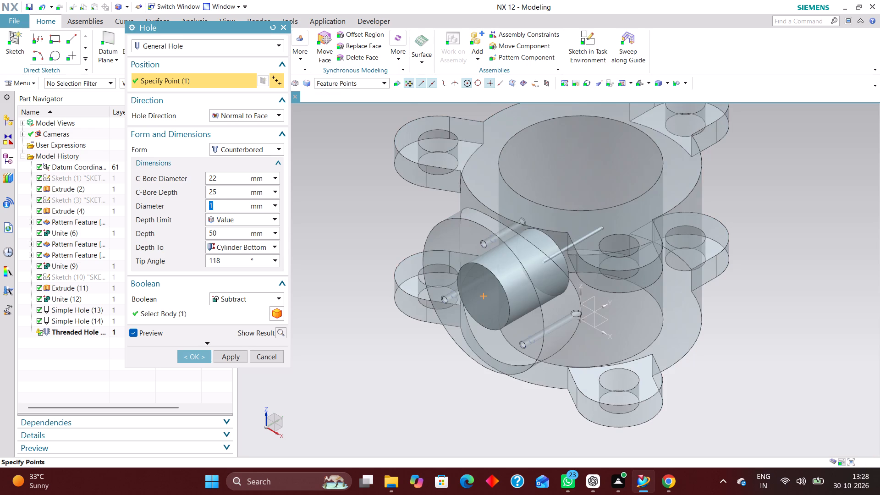
pyautogui.press('8')
pyautogui.press('Return')
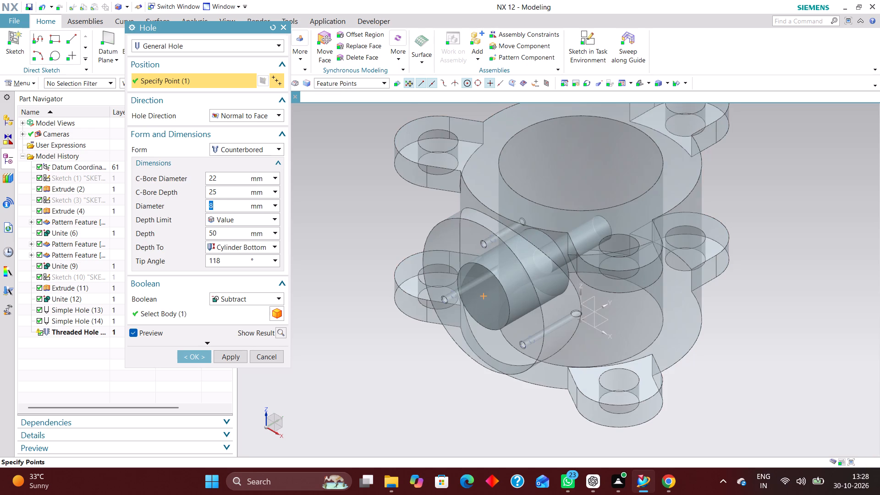
pyautogui.scroll(2, 221, 202)
pyautogui.press('1')
pyautogui.press('6')
pyautogui.press('Return')
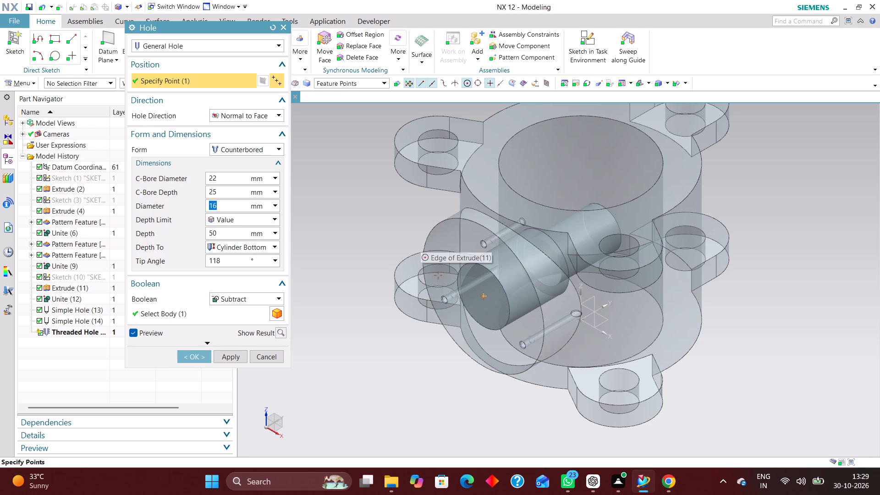
pyautogui.click(190, 357)
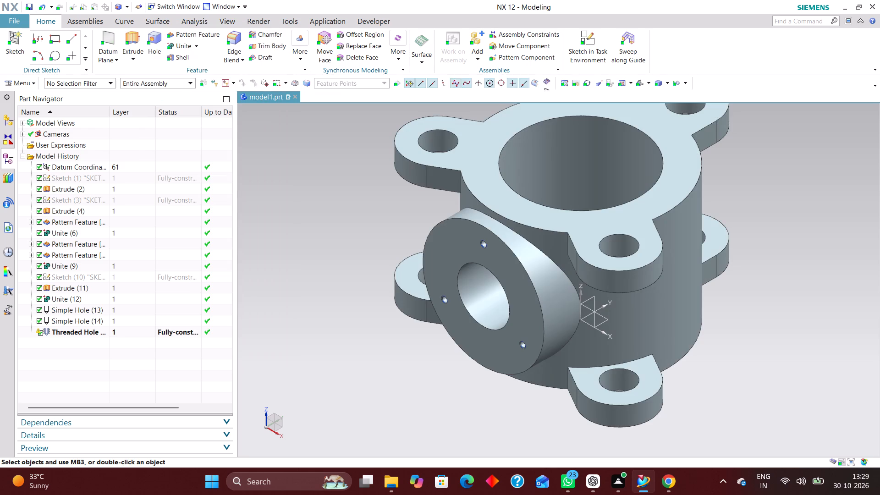
# Edit the counterbored hole in the side boss and set its counterbore depth to 5 mm.
pyautogui.moveTo(400, 358); pyautogui.dragTo(404, 341, button='middle')
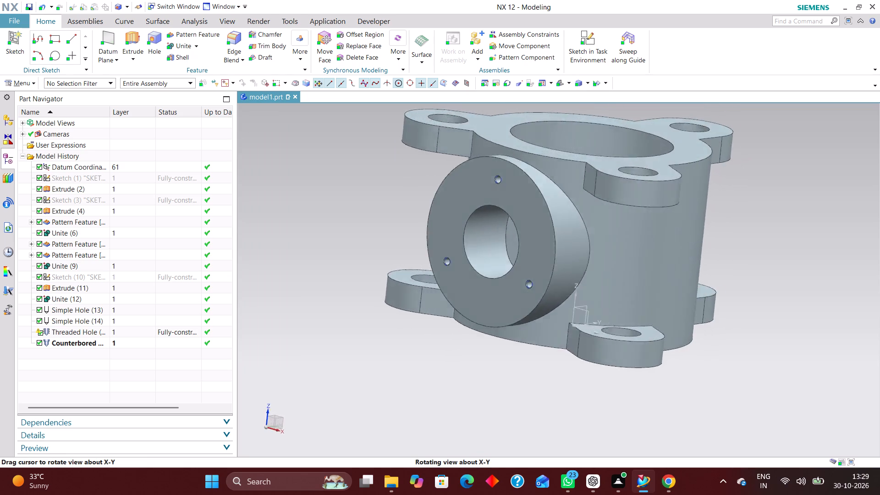
pyautogui.moveTo(404, 341); pyautogui.dragTo(393, 347, button='middle')
pyautogui.click(126, 342)
pyautogui.rightClick(127, 341)
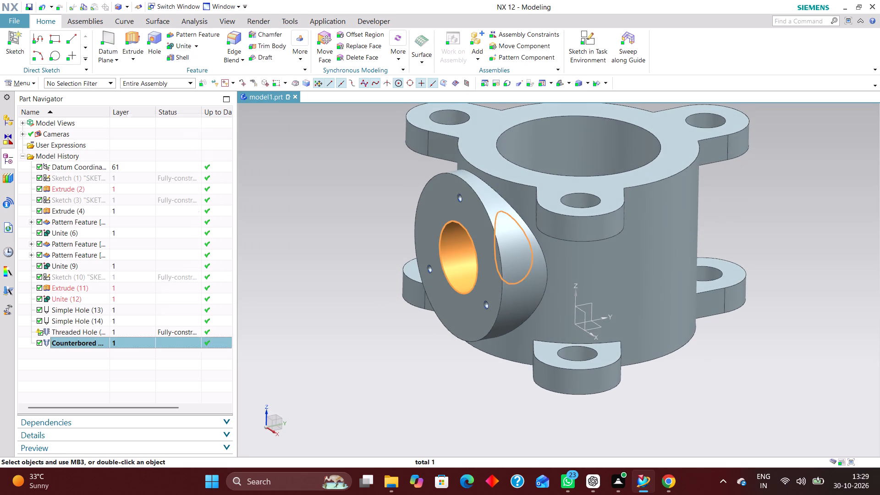
pyautogui.click(160, 155)
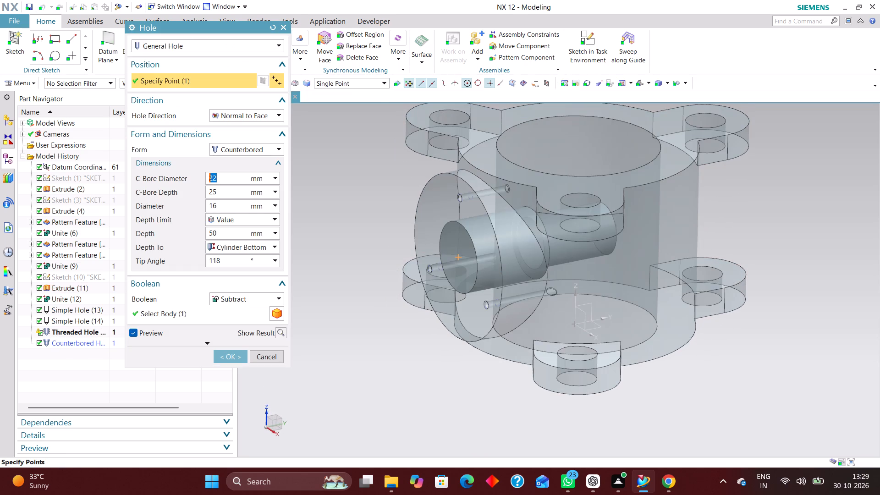
pyautogui.moveTo(226, 191); pyautogui.dragTo(135, 188)
pyautogui.press('5')
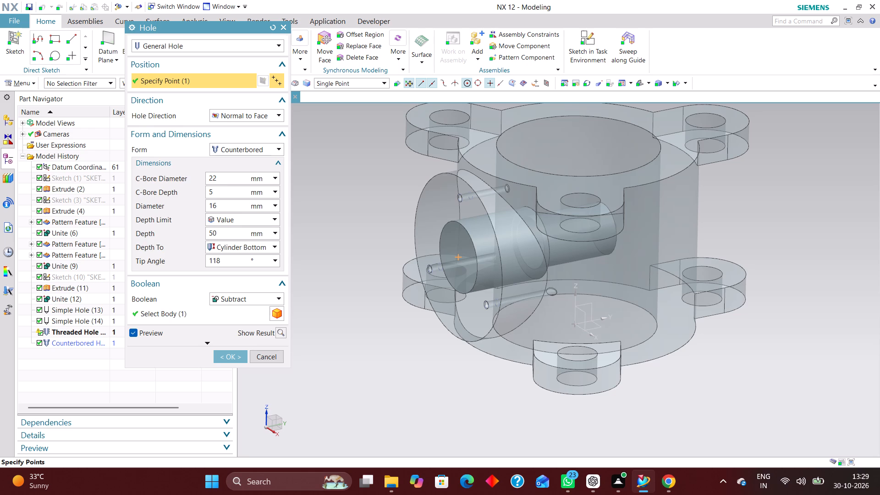
pyautogui.press('Return')
pyautogui.click(230, 353)
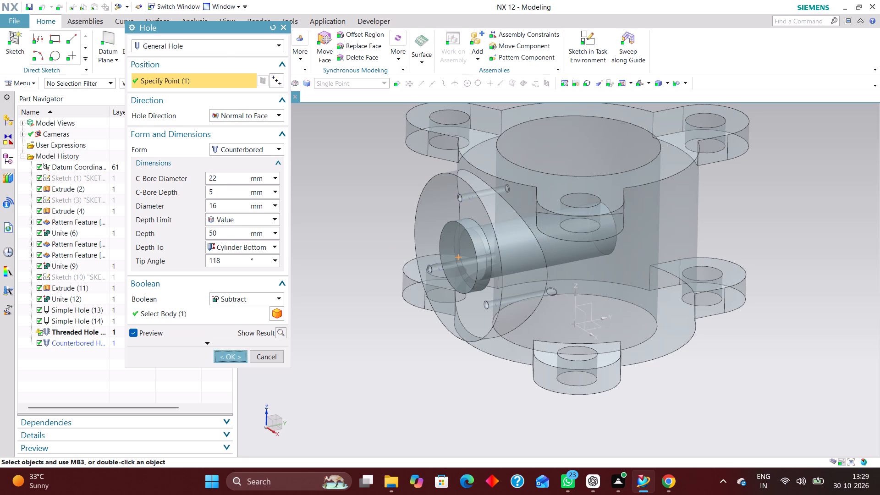
# Examine the valve body from several angles, checking the side boss counterbore and the main bore's interior, ending in the isometric view.
pyautogui.scroll(-2, 493, 340)
pyautogui.moveTo(739, 258); pyautogui.dragTo(720, 309, button='middle')
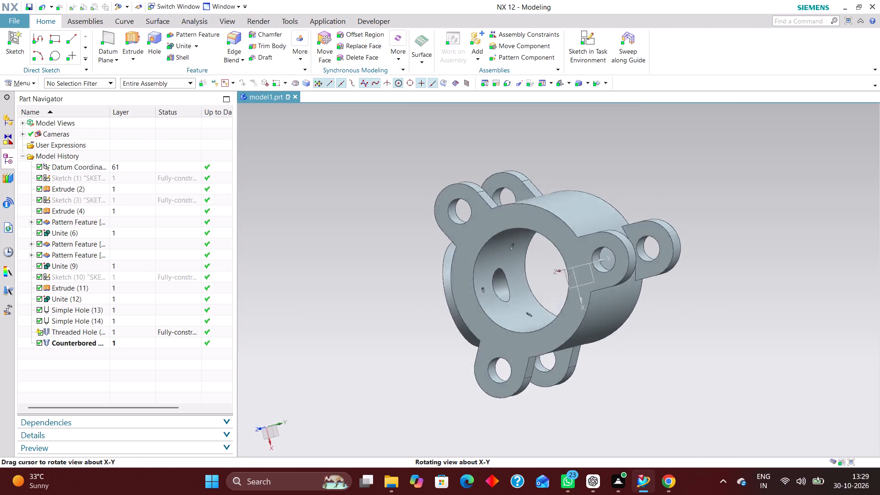
pyautogui.moveTo(720, 309); pyautogui.dragTo(729, 290, button='middle')
pyautogui.moveTo(731, 279); pyautogui.dragTo(712, 258, button='middle')
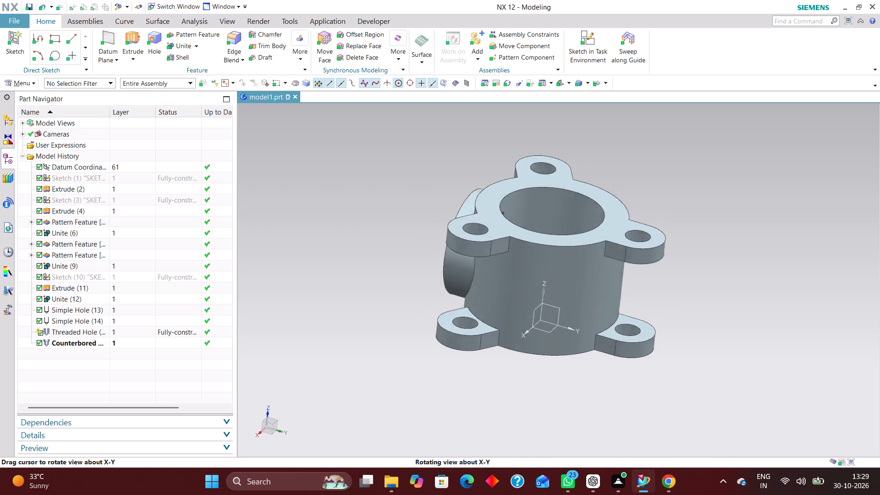
pyautogui.moveTo(712, 258); pyautogui.dragTo(689, 285, button='middle')
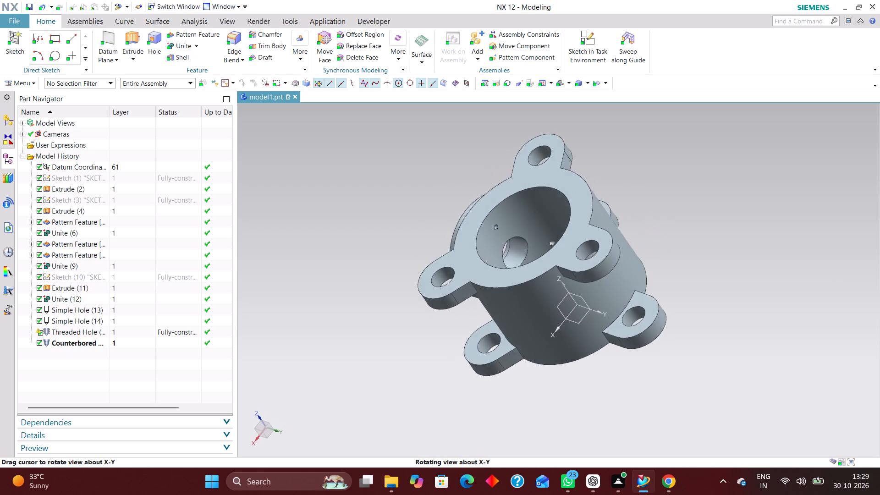
pyautogui.moveTo(689, 285); pyautogui.dragTo(743, 314, button='middle')
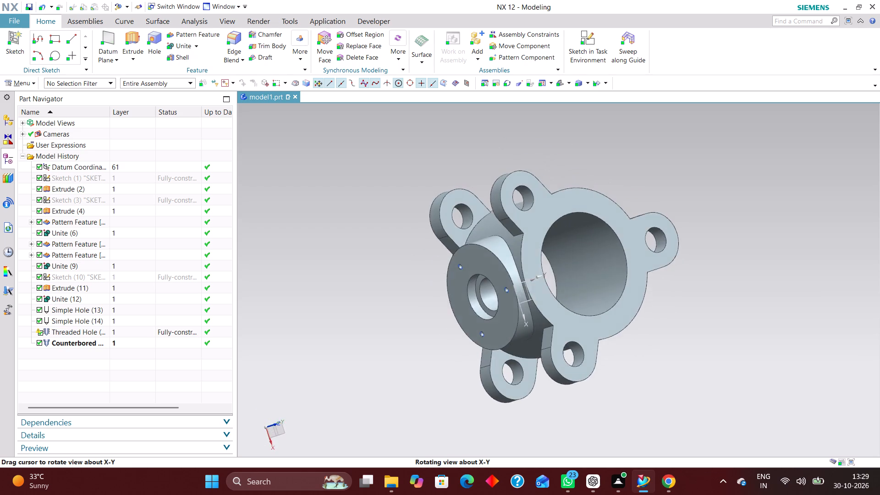
pyautogui.moveTo(743, 314); pyautogui.dragTo(737, 295, button='middle')
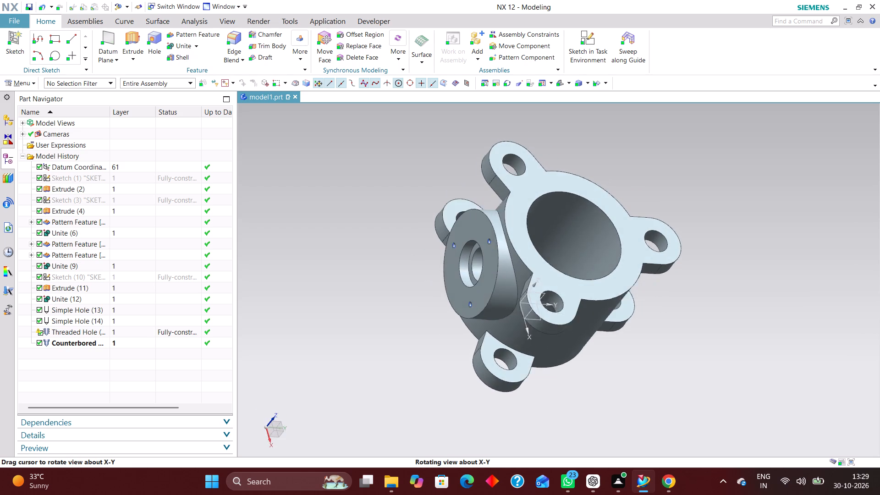
pyautogui.moveTo(737, 295); pyautogui.dragTo(747, 291, button='middle')
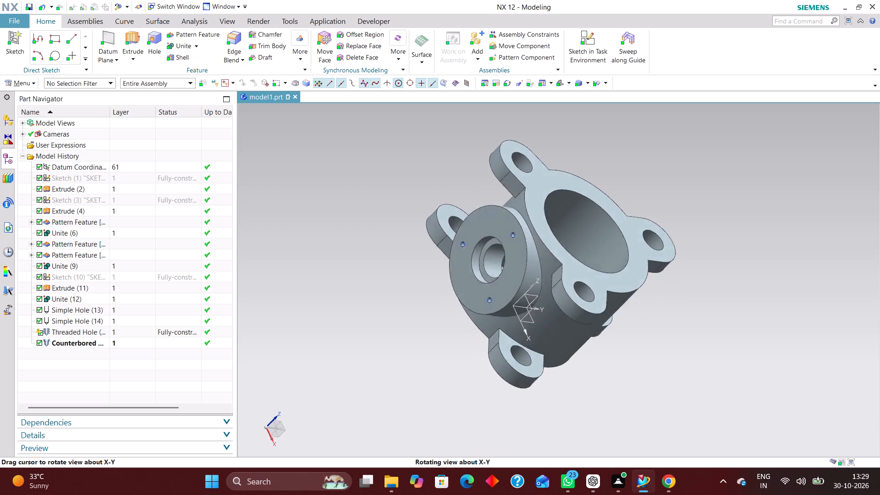
pyautogui.moveTo(747, 291); pyautogui.dragTo(742, 294, button='middle')
pyautogui.scroll(1, 742, 290)
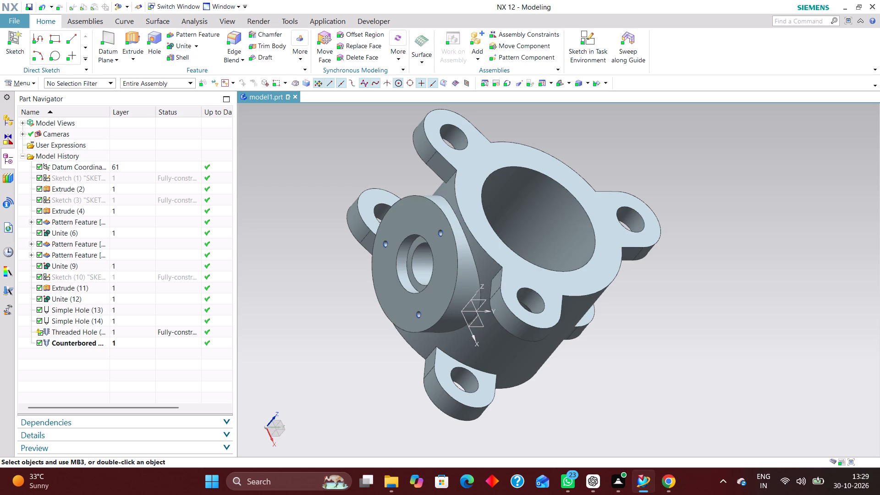
pyautogui.click(564, 86)
# Start a sketch in the task environment on the datum coordinate system's vertical XZ plane, parallel to the side boss face.
pyautogui.click(592, 35)
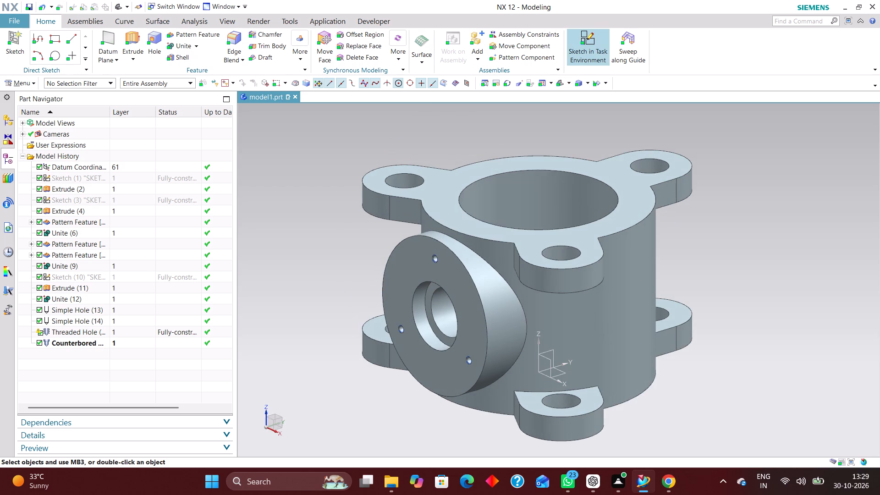
pyautogui.click(551, 359)
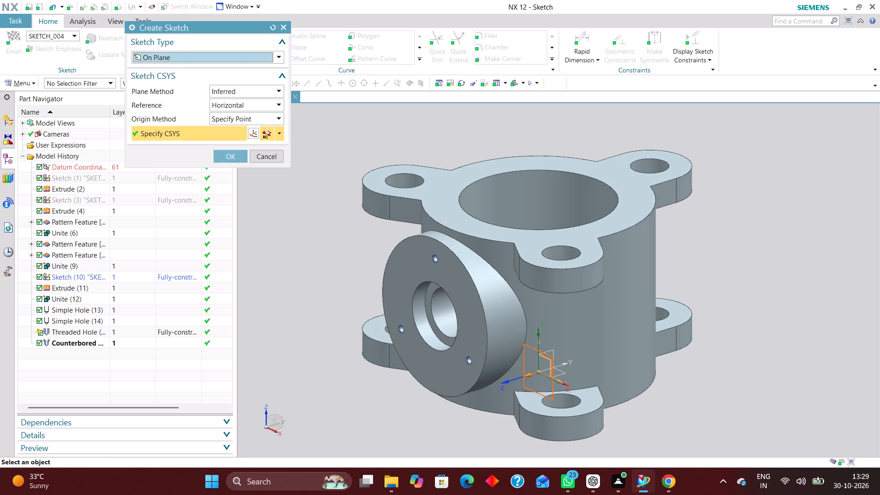
pyautogui.click(236, 155)
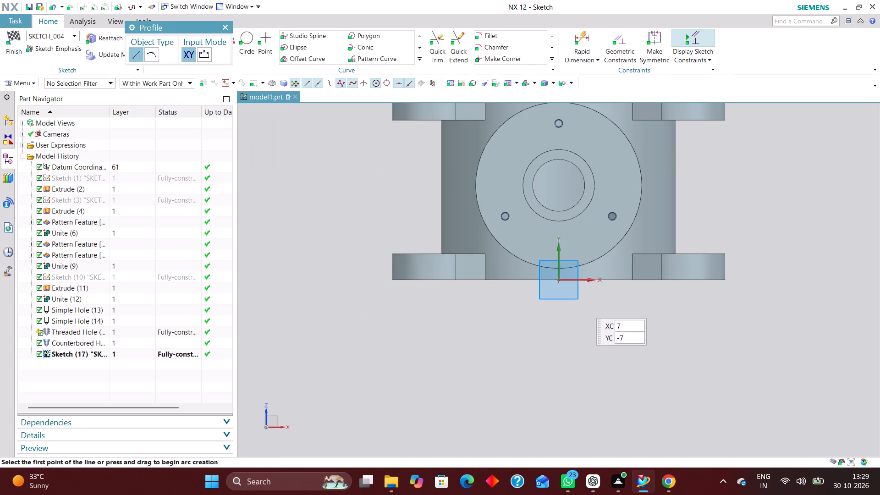
pyautogui.scroll(-1, 561, 336)
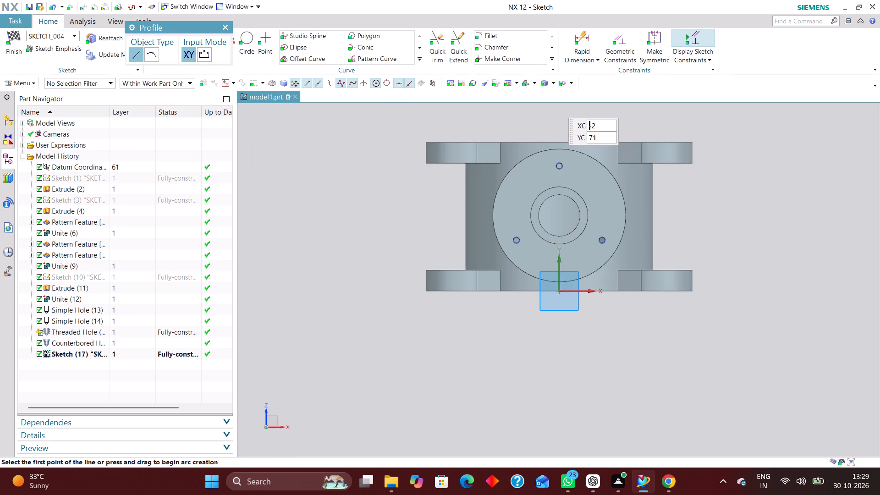
# Sketch a circle just below the valve body and constrain its centre to lie on the vertical sketch axis.
pyautogui.click(243, 39)
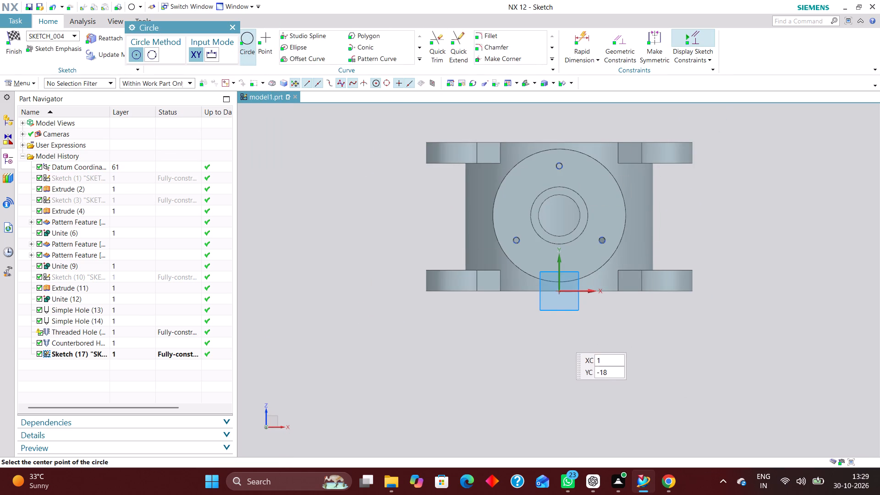
pyautogui.click(560, 338)
pyautogui.click(573, 362)
pyautogui.click(617, 41)
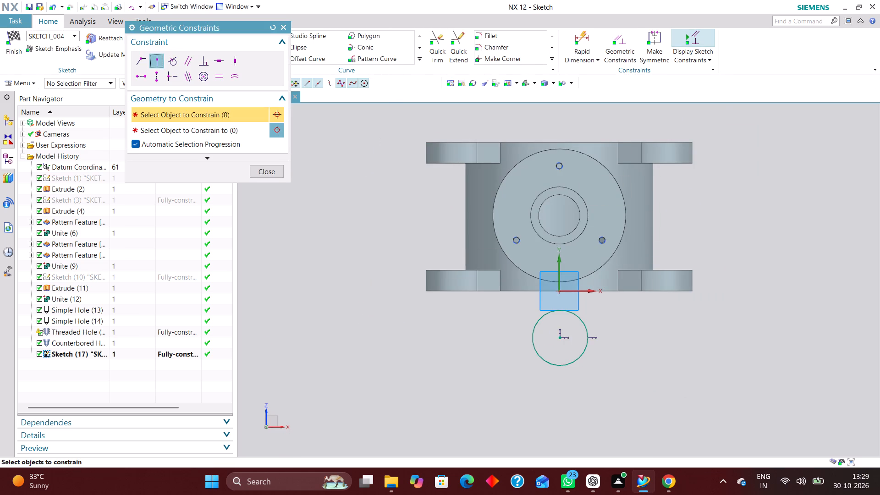
pyautogui.click(560, 338)
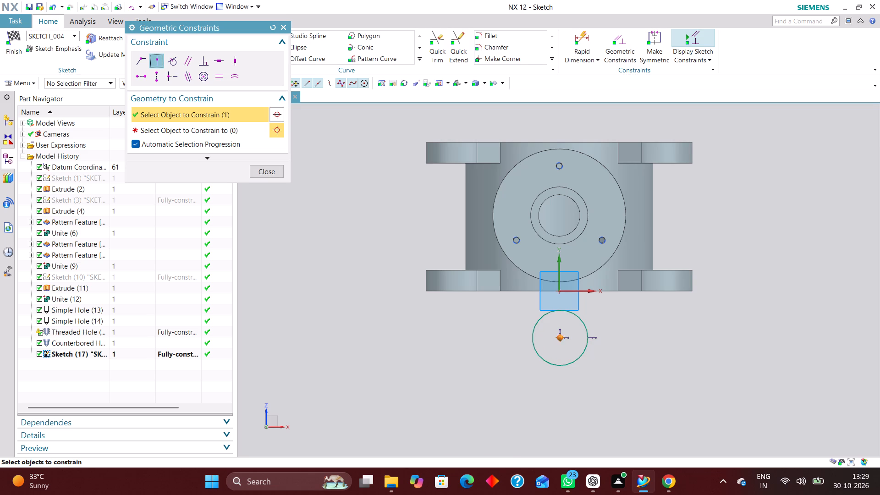
pyautogui.click(558, 271)
# Switch the Rapid Dimension measurement method to Inferred and leave the command without placing a dimension.
pyautogui.click(580, 33)
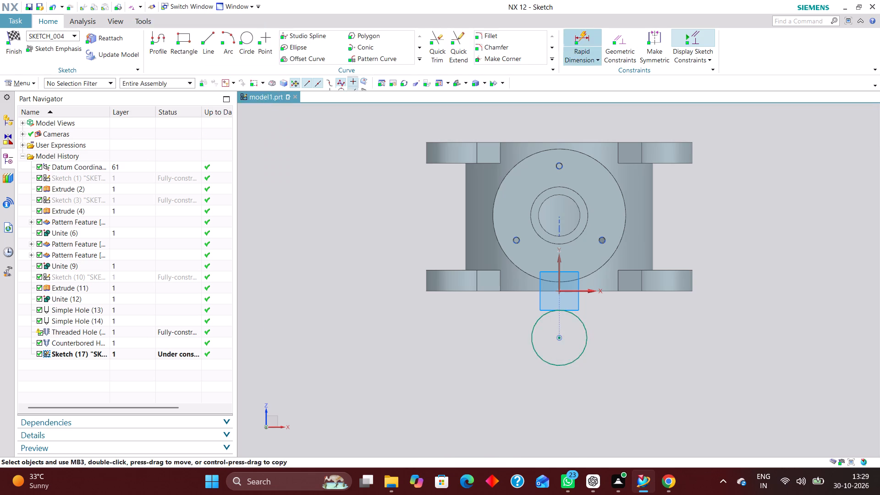
pyautogui.click(276, 160)
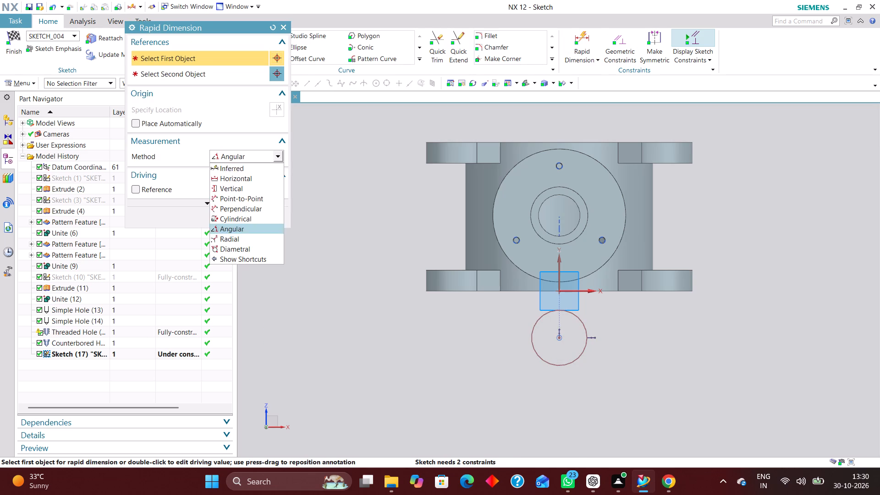
pyautogui.click(267, 166)
pyautogui.moveTo(561, 337); pyautogui.dragTo(563, 307)
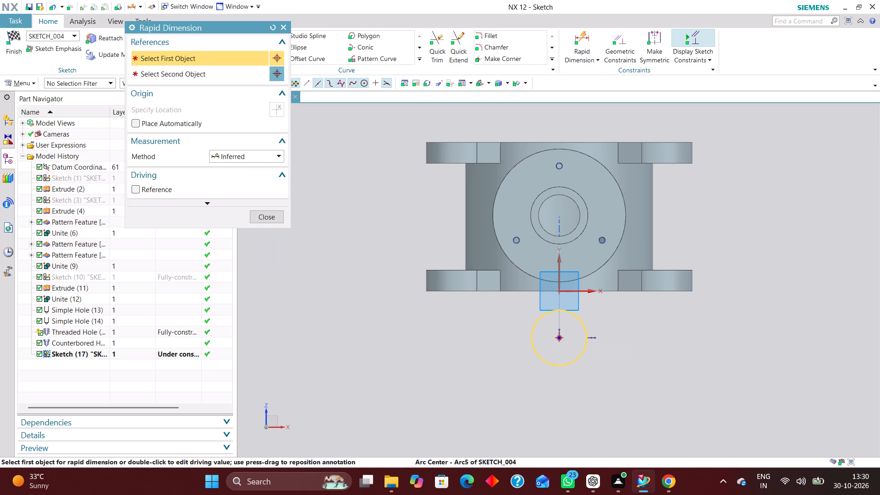
pyautogui.moveTo(563, 307); pyautogui.dragTo(564, 256)
pyautogui.click(285, 23)
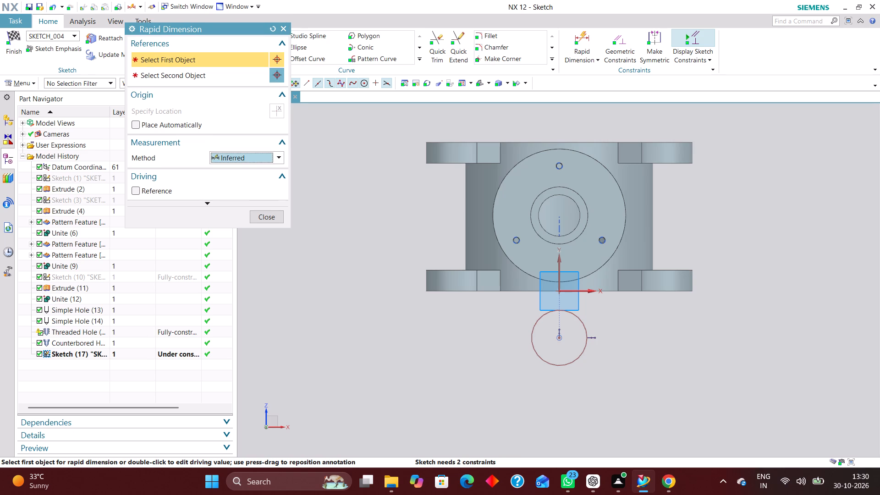
pyautogui.click(285, 27)
pyautogui.click(281, 28)
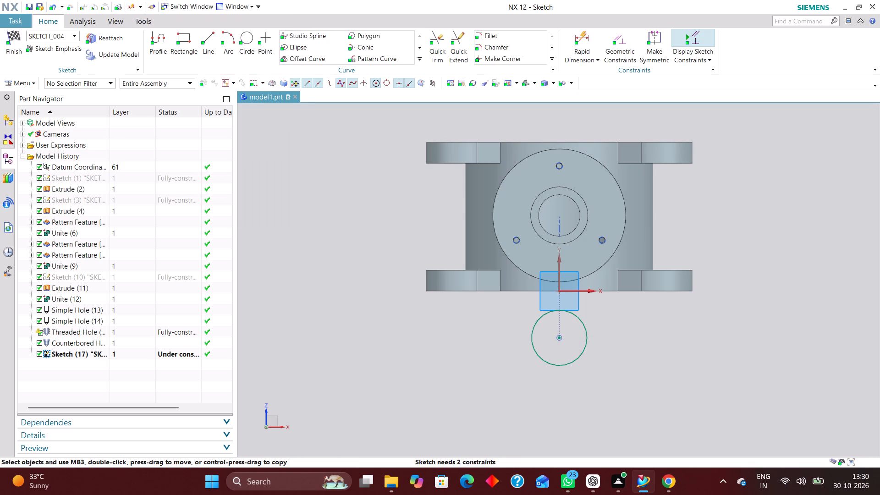
# Move the circle above the valve body and dimension its centre at 57/2 mm from the horizontal sketch axis.
pyautogui.moveTo(560, 339); pyautogui.dragTo(567, 231)
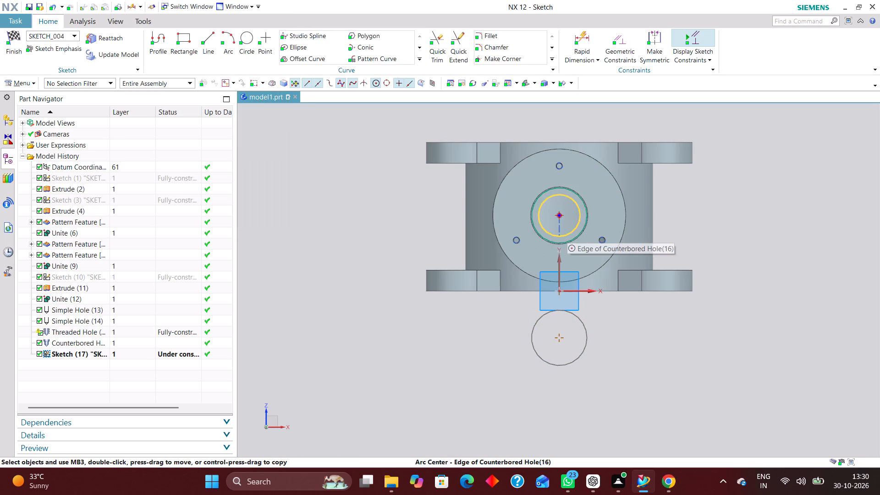
pyautogui.moveTo(567, 231); pyautogui.dragTo(579, 106)
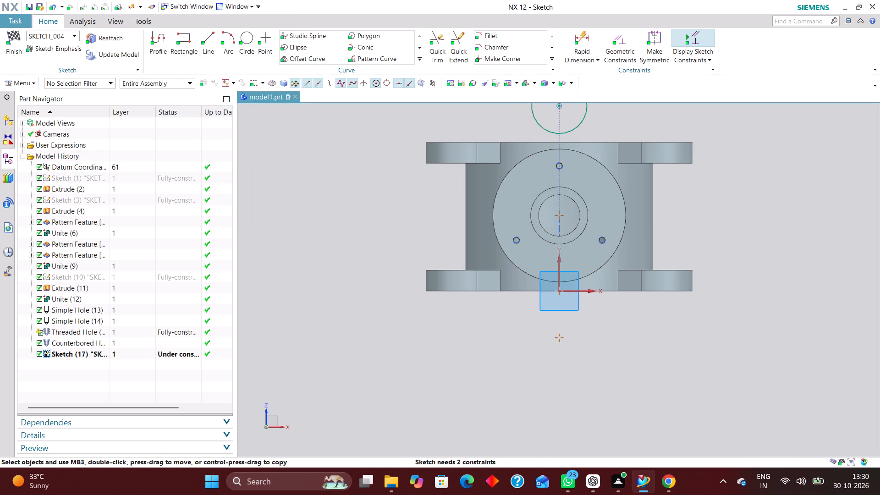
pyautogui.click(581, 31)
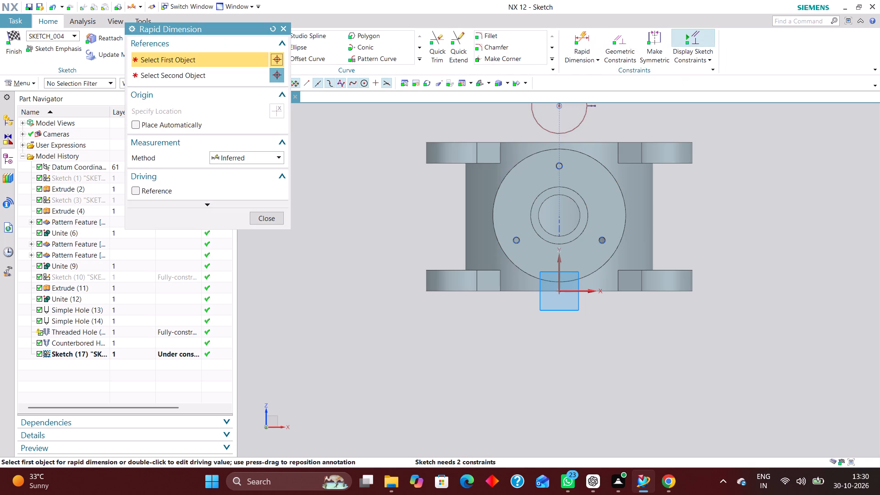
pyautogui.scroll(-1, 579, 227)
pyautogui.click(567, 129)
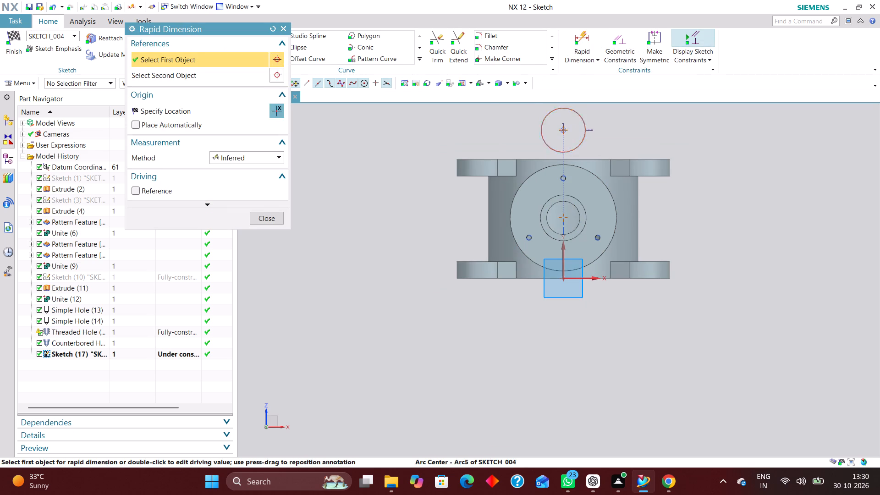
pyautogui.click(582, 279)
pyautogui.click(748, 209)
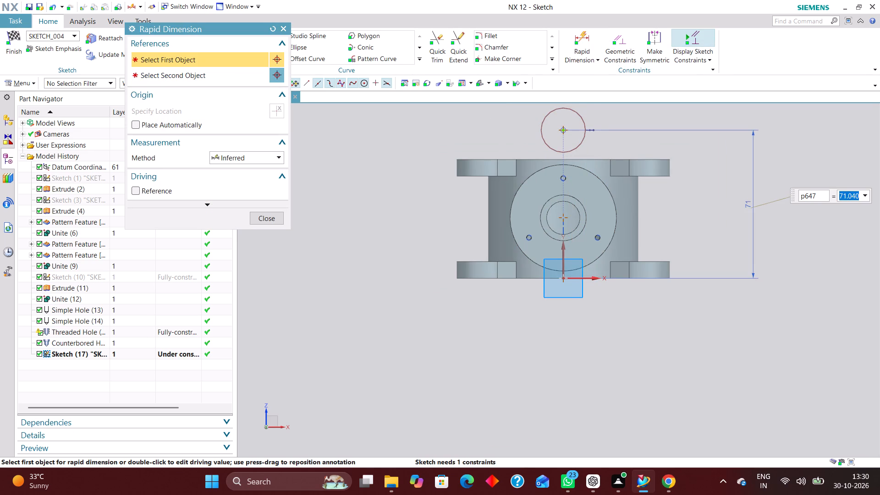
pyautogui.press('5')
pyautogui.write('7/')
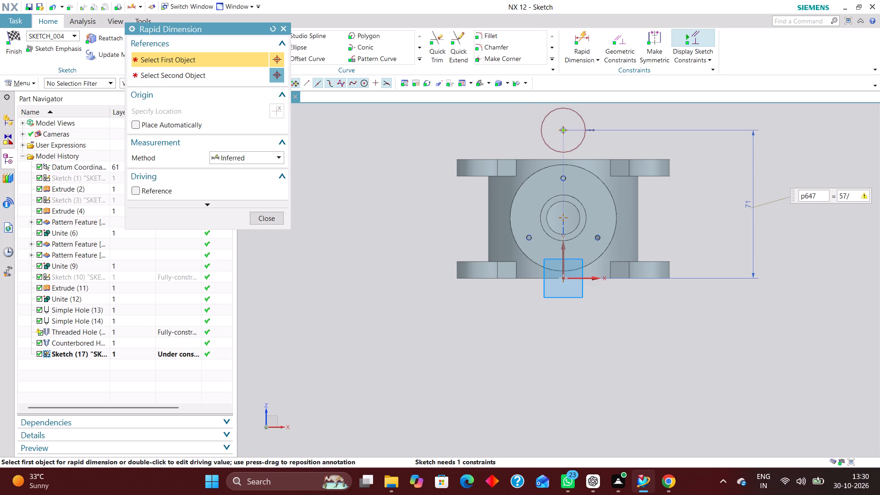
pyautogui.press('2')
pyautogui.press('Return')
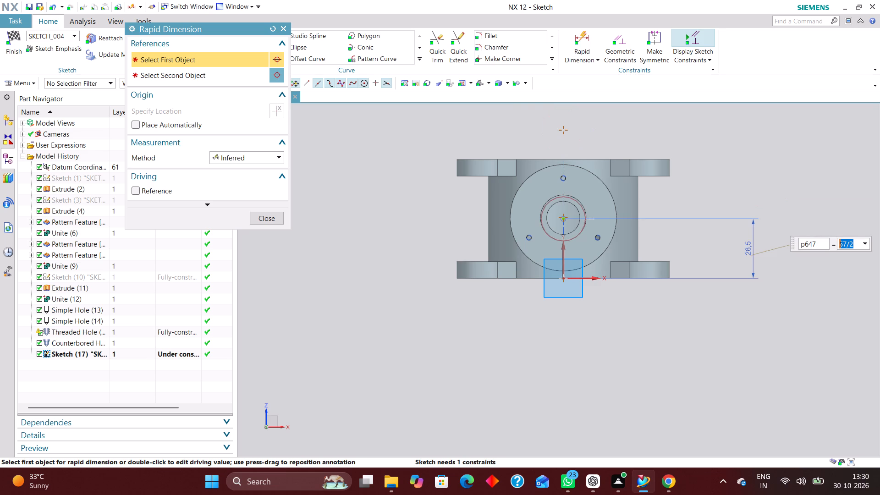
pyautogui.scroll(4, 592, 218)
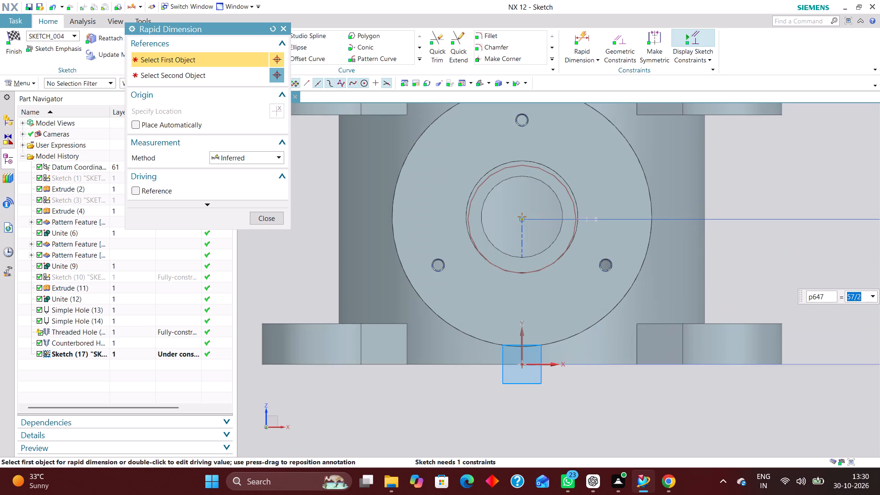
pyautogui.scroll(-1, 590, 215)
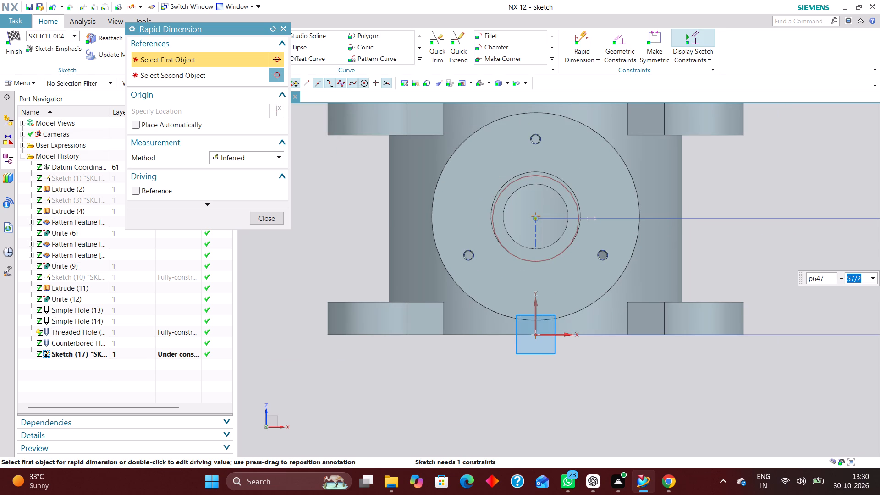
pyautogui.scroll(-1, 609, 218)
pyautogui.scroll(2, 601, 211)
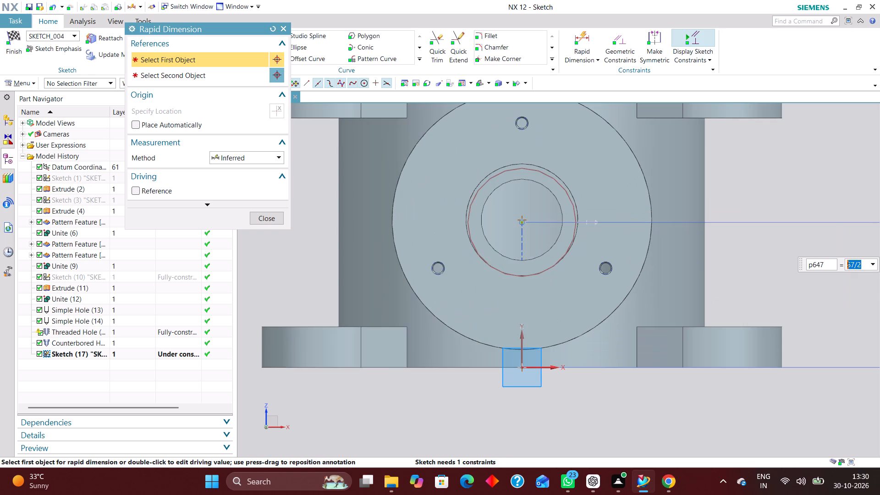
# Add a diametral dimension to the sketched circle and set it to 16 mm.
pyautogui.scroll(-2, 599, 233)
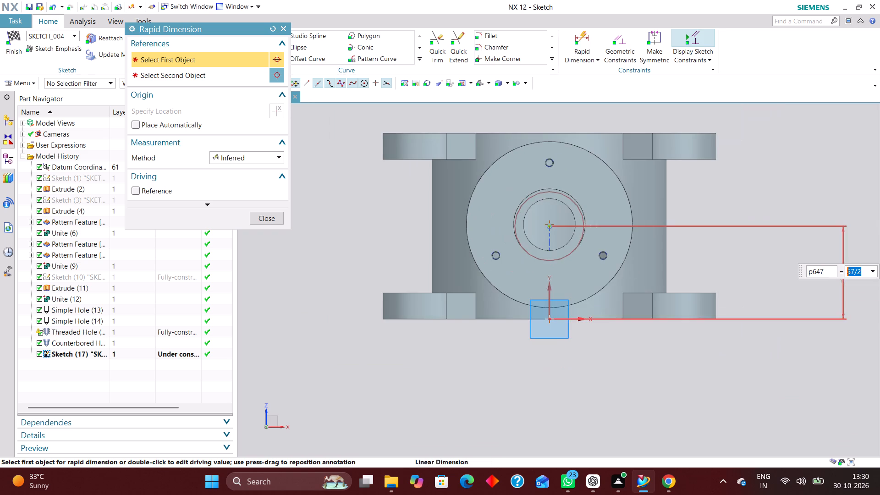
pyautogui.scroll(1, 597, 229)
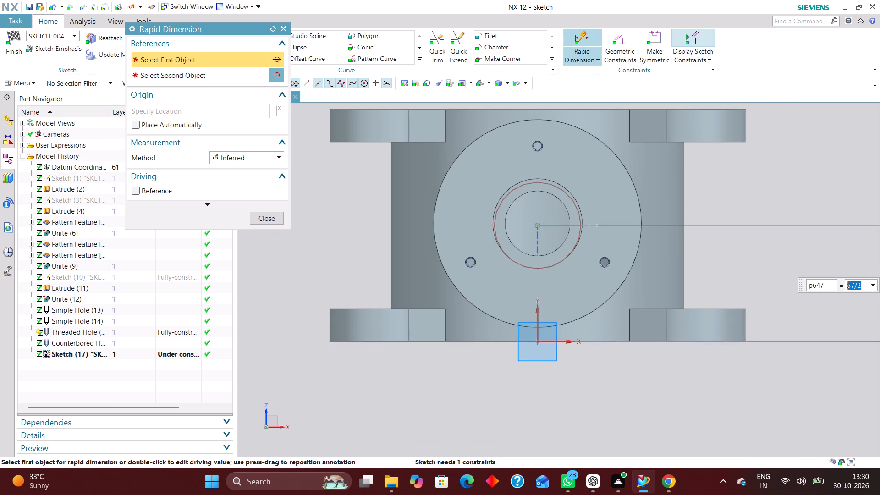
pyautogui.click(587, 42)
pyautogui.click(270, 159)
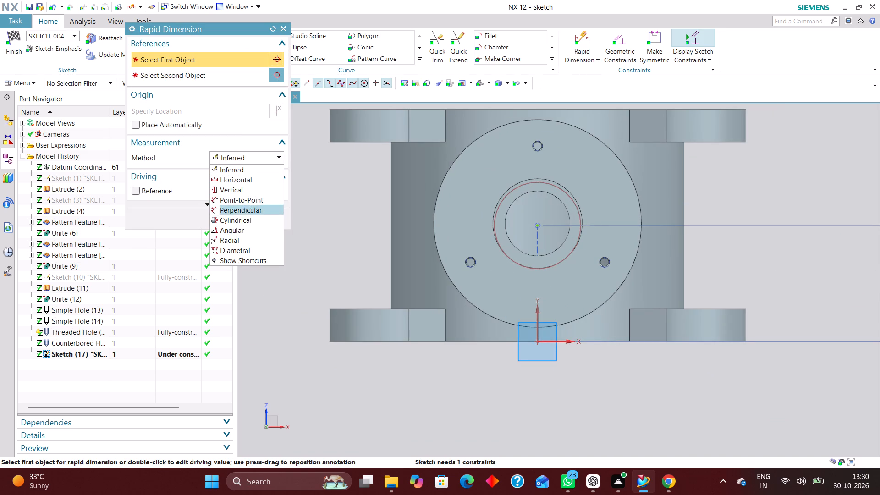
pyautogui.click(257, 248)
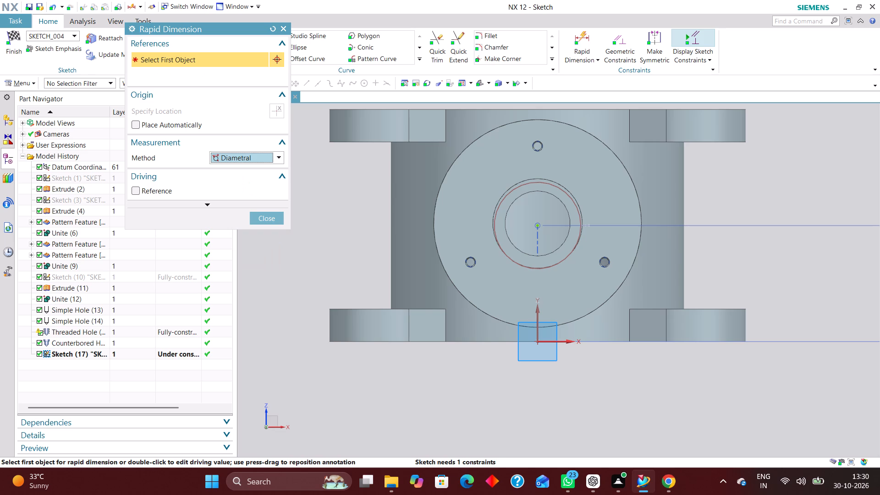
pyautogui.click(574, 202)
pyautogui.click(598, 160)
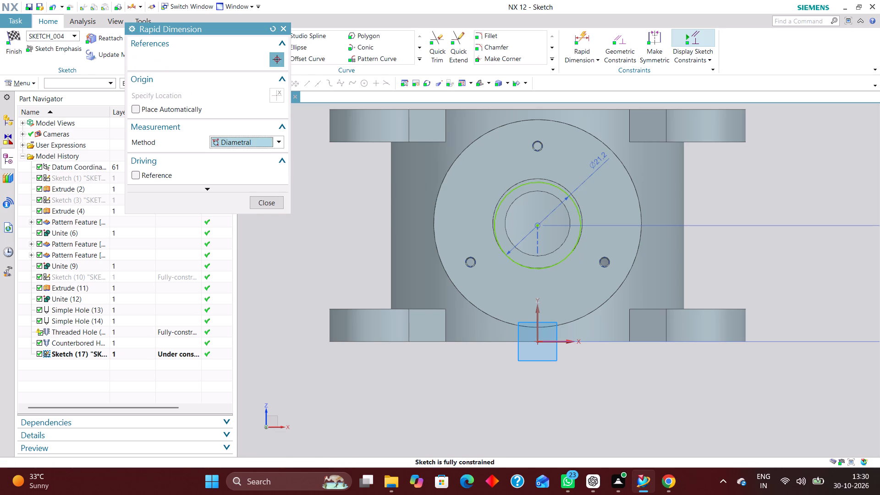
pyautogui.write('16')
pyautogui.press('Return')
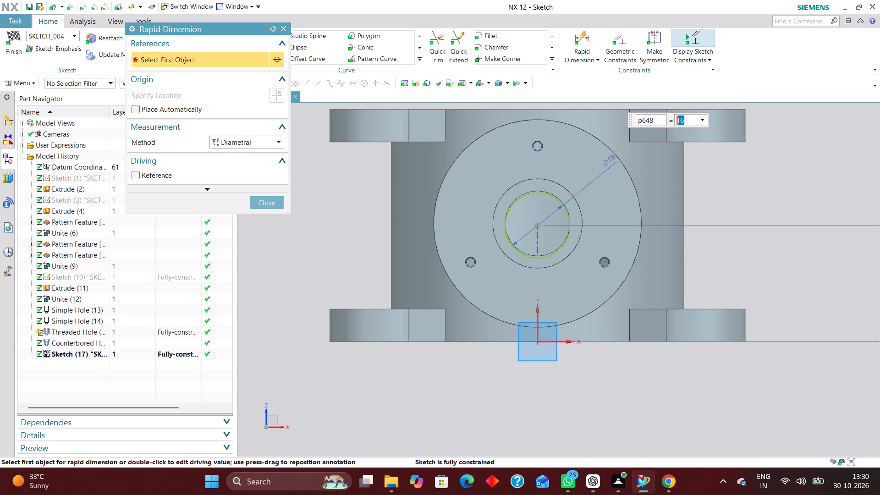
pyautogui.click(260, 201)
# Set the vertical dimension of the circle's centre to 29 mm and finish the sketch.
pyautogui.scroll(3, 527, 225)
pyautogui.scroll(-2, 388, 287)
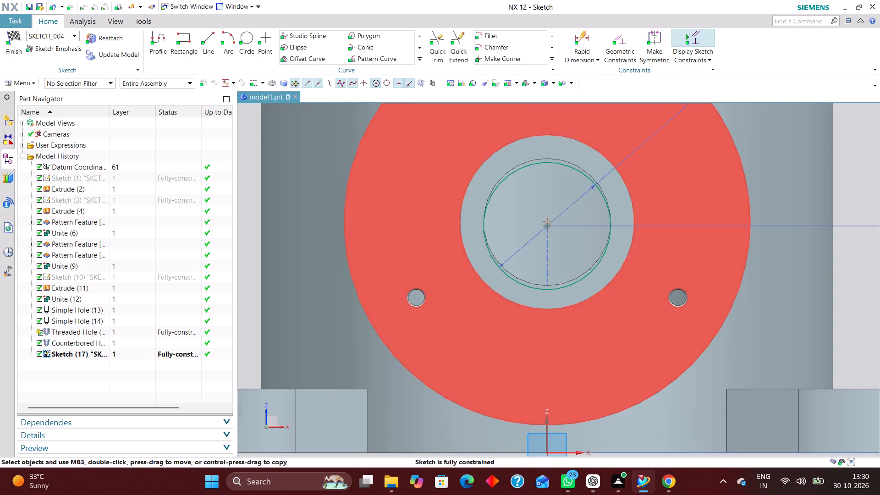
pyautogui.scroll(-2, 400, 282)
pyautogui.doubleClick(757, 308)
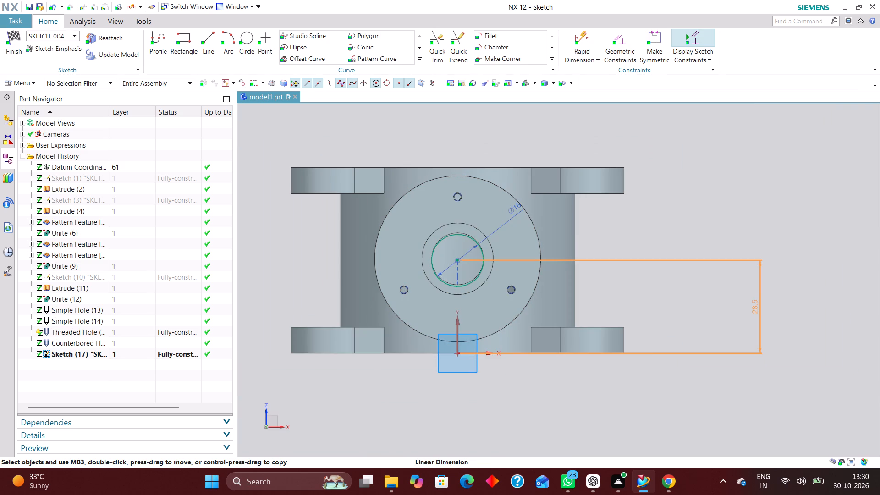
pyautogui.write('29')
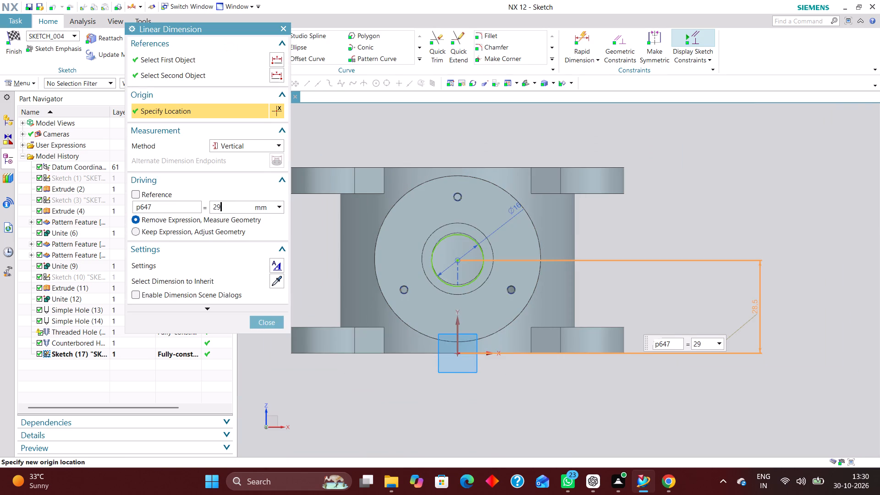
pyautogui.press('Return')
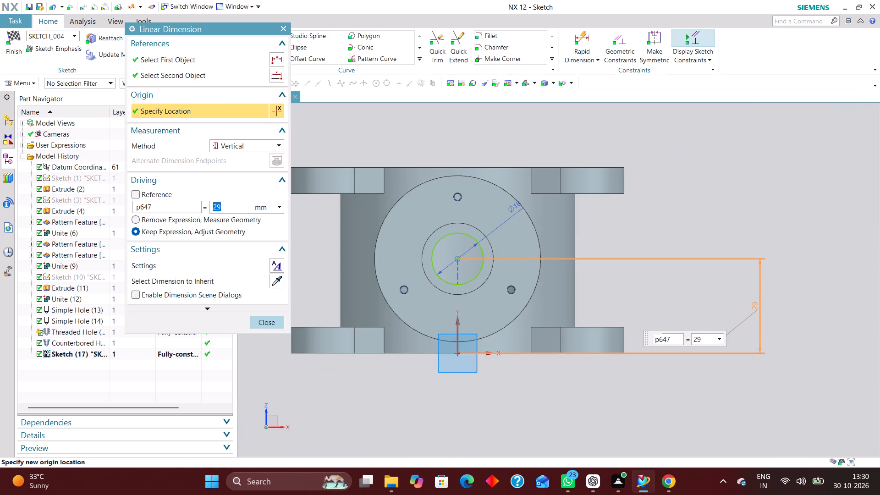
pyautogui.click(267, 318)
pyautogui.click(13, 34)
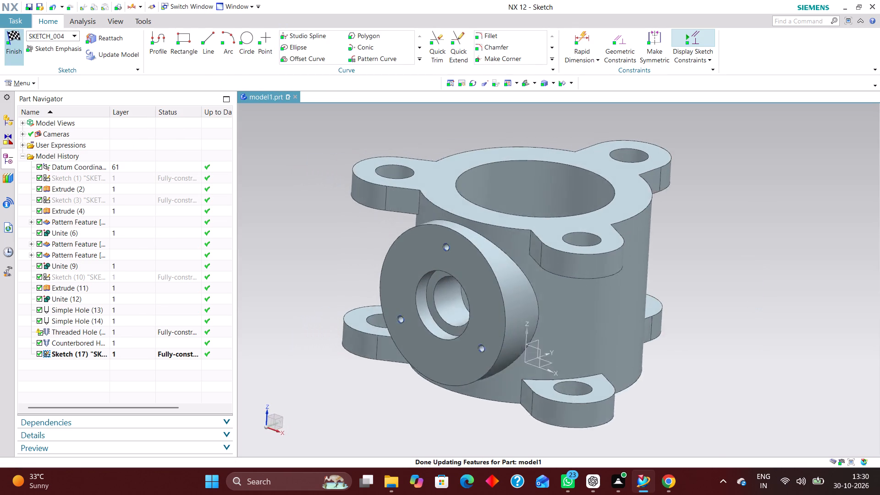
# Extrude the circle in the reversed direction, away from the counterbored boss, from 32 mm to 41 mm with Boolean None.
pyautogui.click(140, 39)
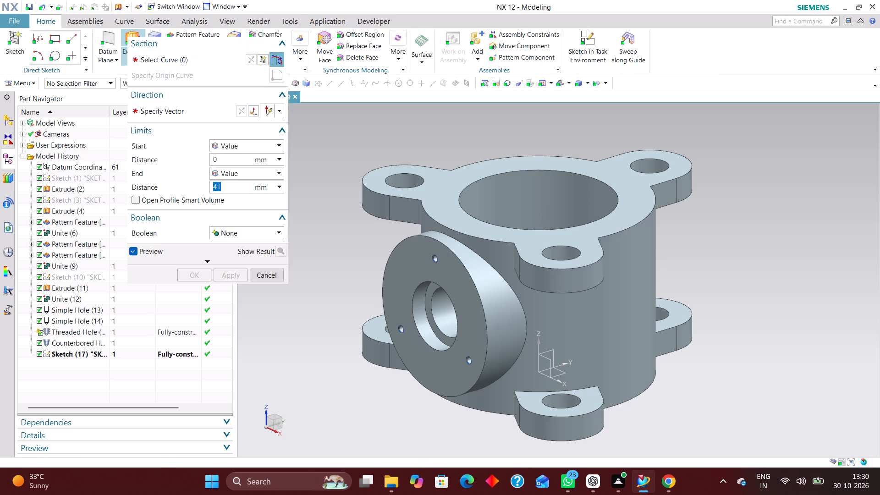
pyautogui.click(126, 352)
pyautogui.moveTo(825, 251); pyautogui.dragTo(662, 253, button='right')
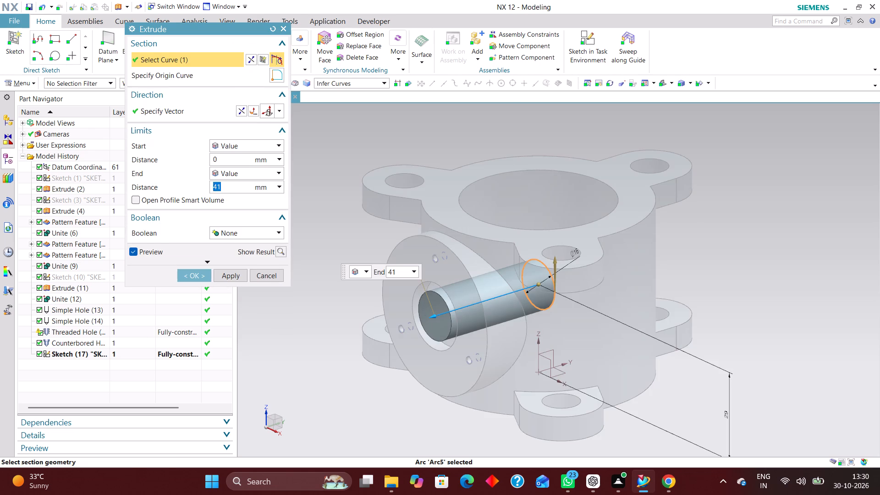
pyautogui.moveTo(662, 253); pyautogui.dragTo(616, 253, button='right')
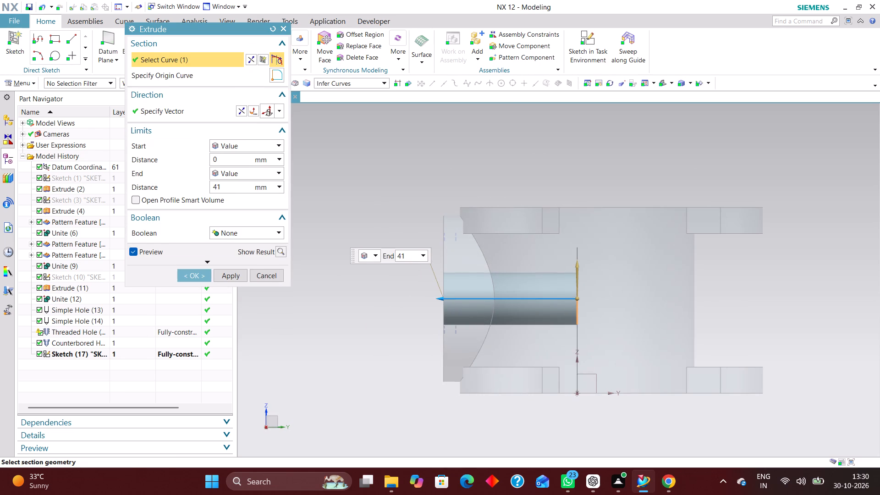
pyautogui.click(242, 108)
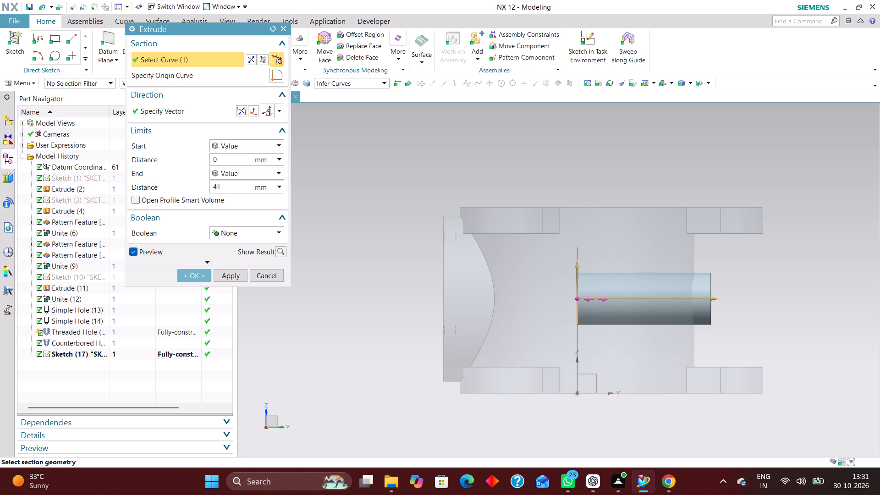
pyautogui.moveTo(576, 301); pyautogui.dragTo(691, 302)
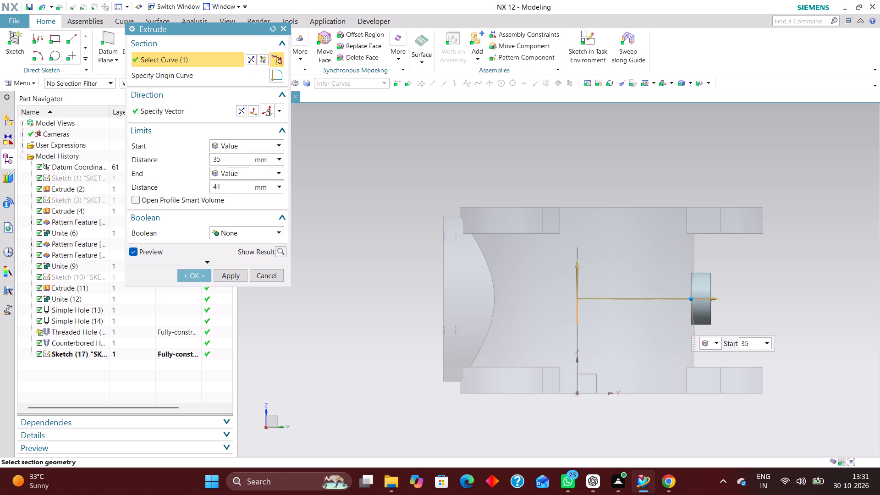
pyautogui.moveTo(691, 302); pyautogui.dragTo(684, 302)
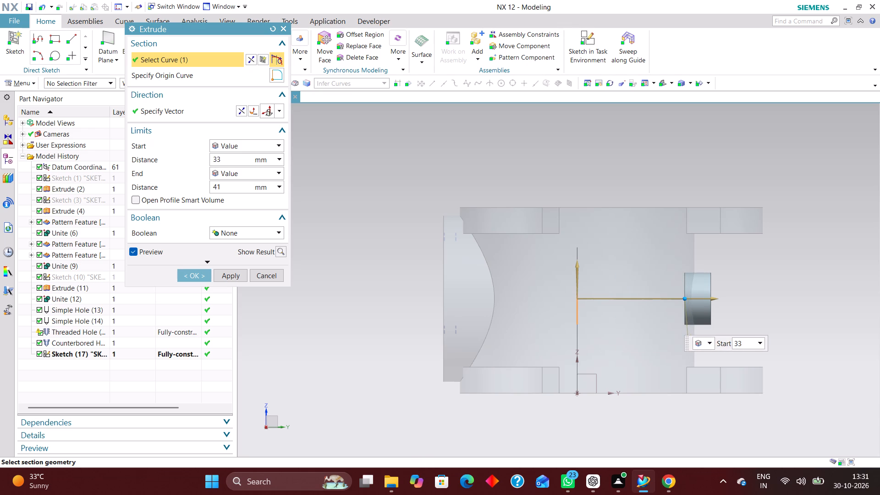
pyautogui.moveTo(684, 302); pyautogui.dragTo(686, 301)
pyautogui.moveTo(733, 281); pyautogui.dragTo(737, 308, button='middle')
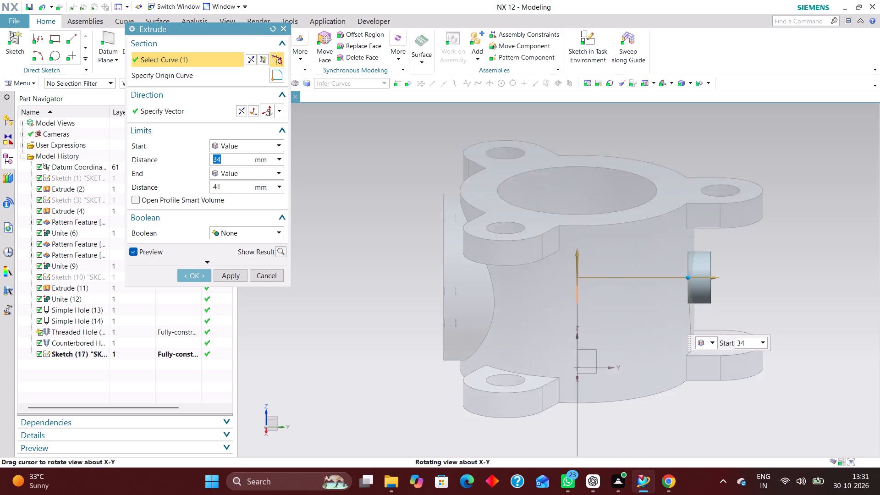
pyautogui.moveTo(737, 308); pyautogui.dragTo(740, 316, button='middle')
pyautogui.moveTo(748, 258); pyautogui.dragTo(696, 261, button='right')
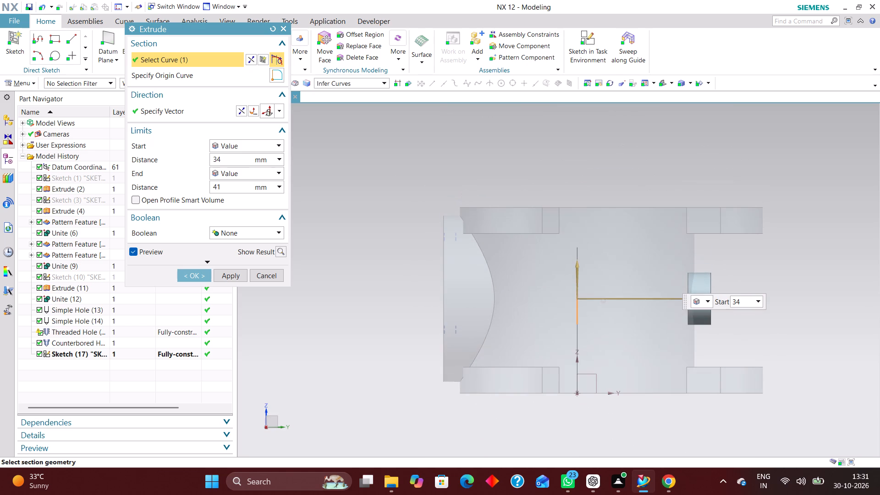
pyautogui.moveTo(686, 297); pyautogui.dragTo(682, 296)
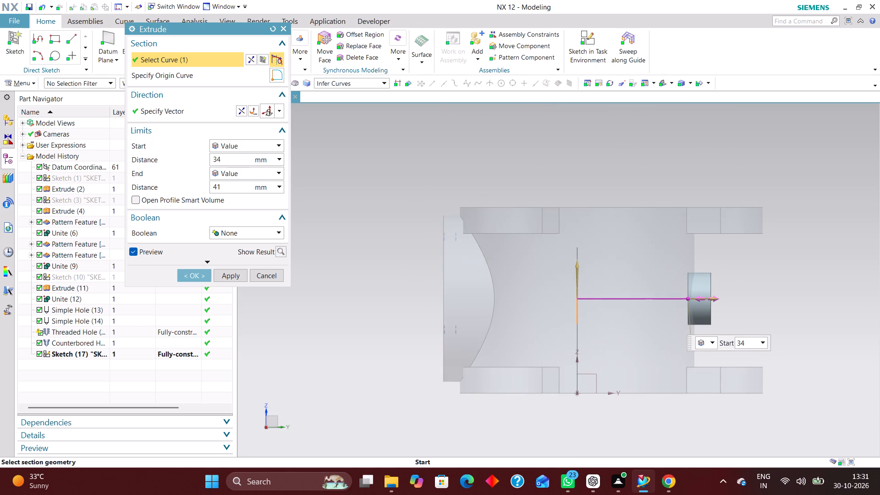
pyautogui.moveTo(682, 296); pyautogui.dragTo(680, 296)
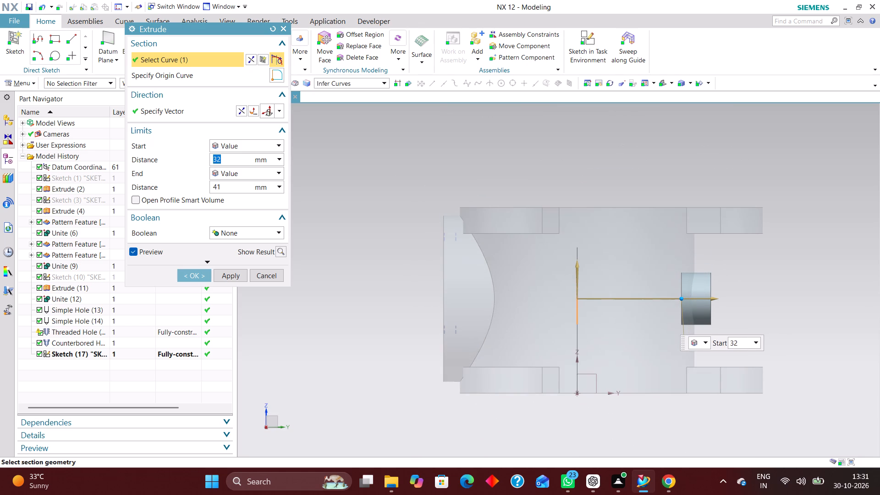
pyautogui.click(197, 277)
# Hide the circle sketch that remains visible inside the main bore.
pyautogui.moveTo(522, 271); pyautogui.dragTo(500, 350, button='middle')
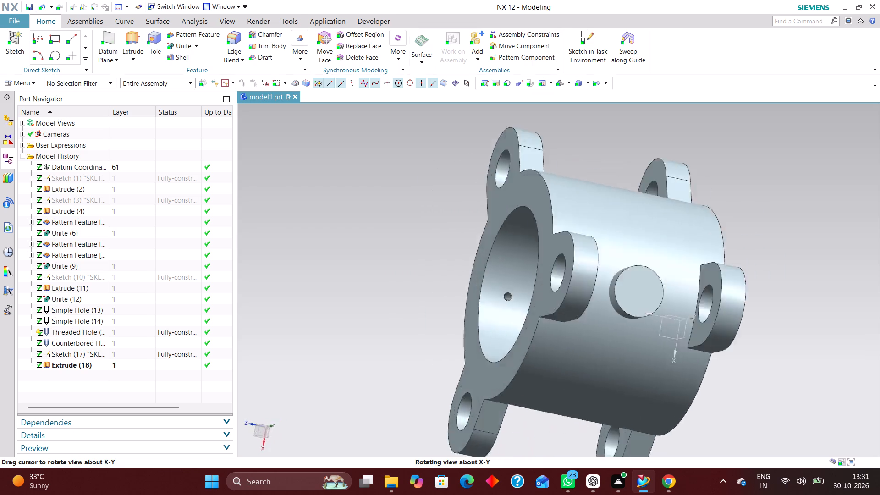
pyautogui.moveTo(500, 350); pyautogui.dragTo(538, 387, button='middle')
pyautogui.moveTo(329, 493); pyautogui.dragTo(879, 494)
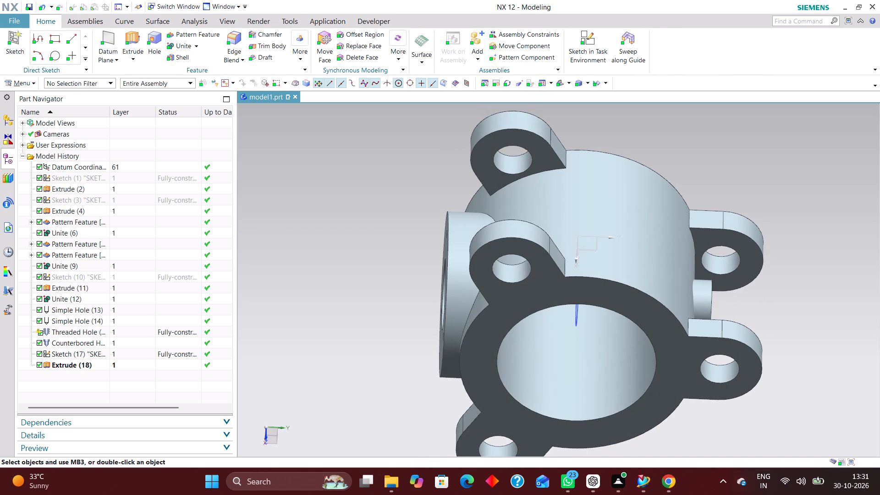
pyautogui.moveTo(719, 226); pyautogui.dragTo(707, 192, button='middle')
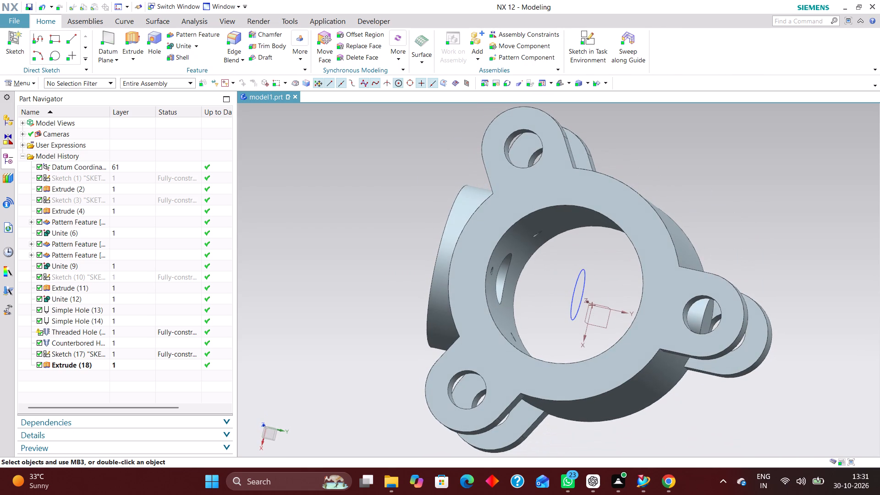
pyautogui.moveTo(577, 277); pyautogui.dragTo(582, 296, button='right')
# Unite the small cylindrical boss opposite the counterbored boss with the valve body, using the valve body as target.
pyautogui.scroll(1, 783, 202)
pyautogui.moveTo(780, 197); pyautogui.dragTo(788, 148, button='middle')
pyautogui.scroll(-2, 782, 232)
pyautogui.scroll(2, 768, 321)
pyautogui.moveTo(785, 298); pyautogui.dragTo(789, 310, button='middle')
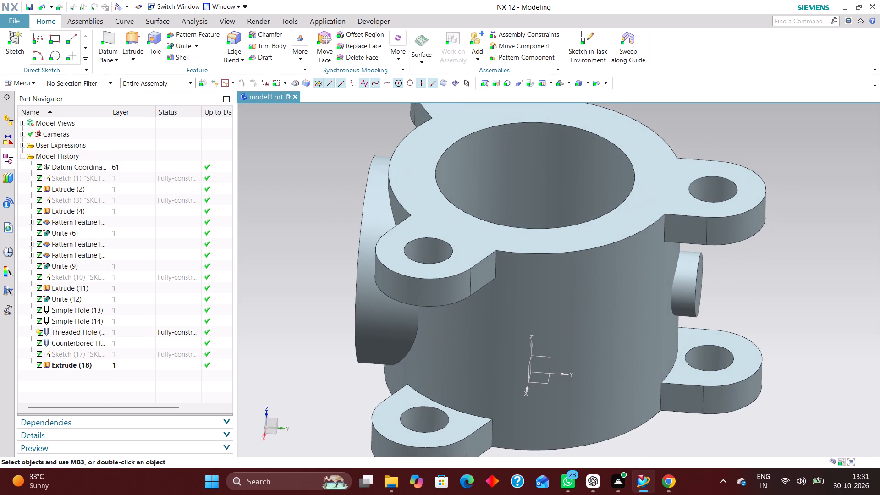
pyautogui.click(184, 47)
pyautogui.click(565, 359)
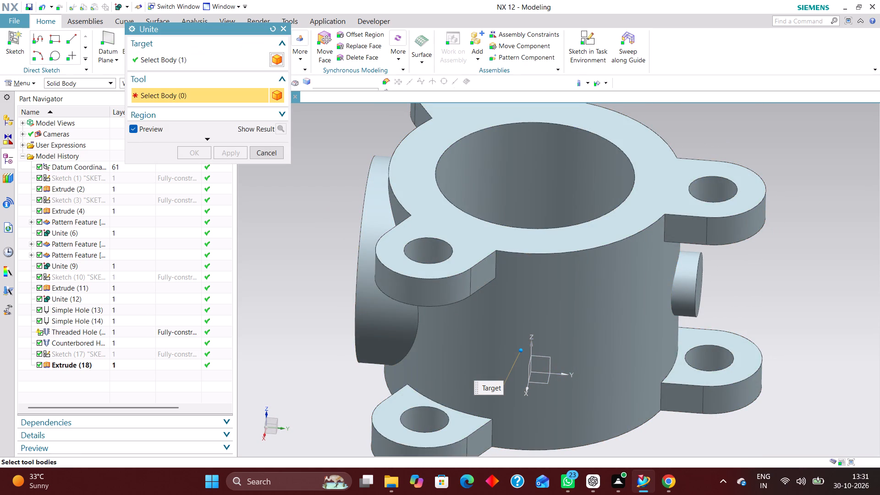
pyautogui.click(688, 289)
pyautogui.click(184, 152)
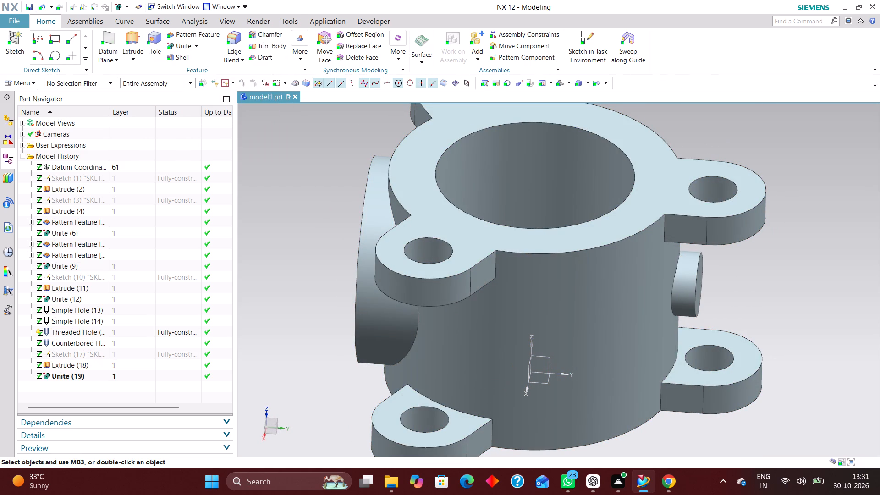
# Examine the united valve body from several angles and restore the standard pictorial view.
pyautogui.click(559, 83)
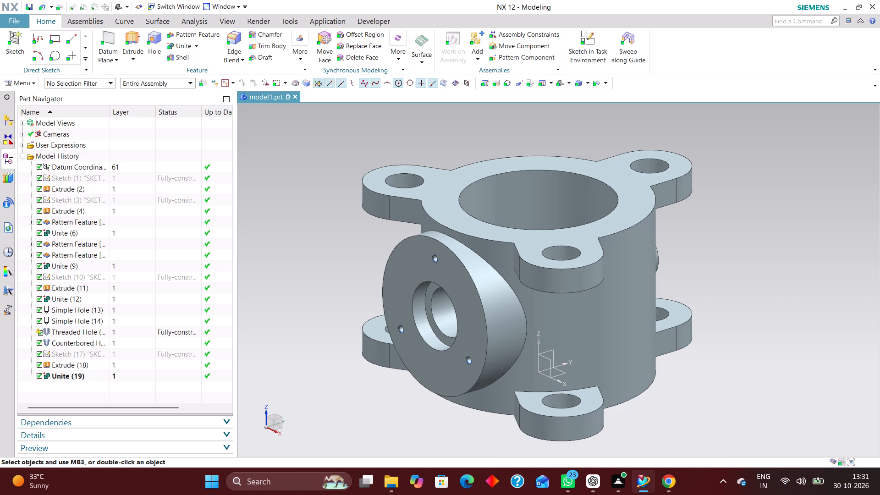
pyautogui.scroll(-2, 753, 263)
pyautogui.moveTo(742, 285); pyautogui.dragTo(759, 280, button='middle')
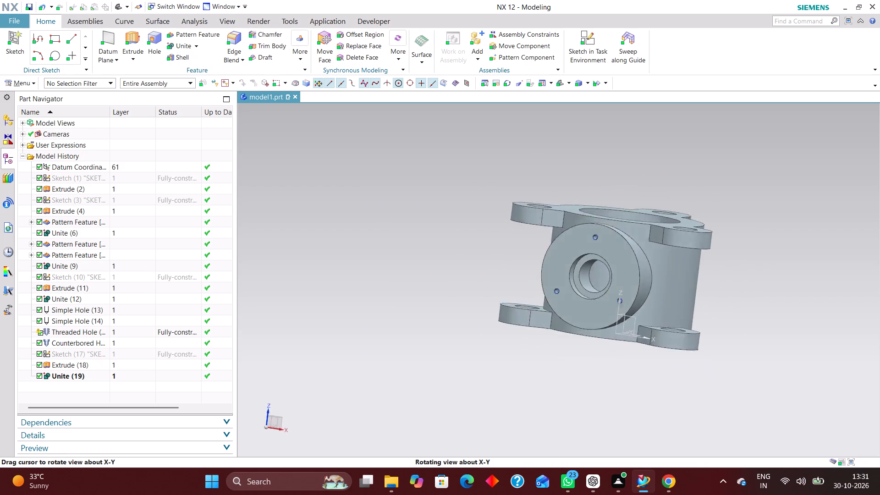
pyautogui.moveTo(759, 280); pyautogui.dragTo(748, 309, button='middle')
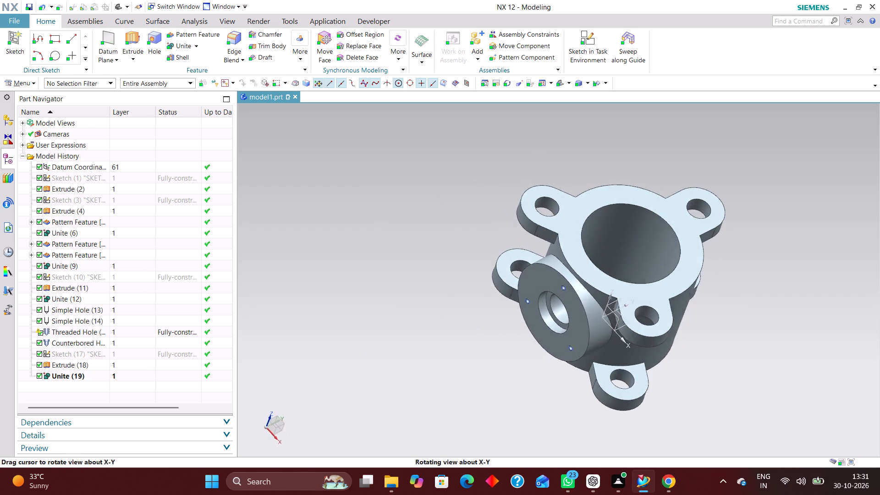
pyautogui.moveTo(748, 309); pyautogui.dragTo(723, 302, button='middle')
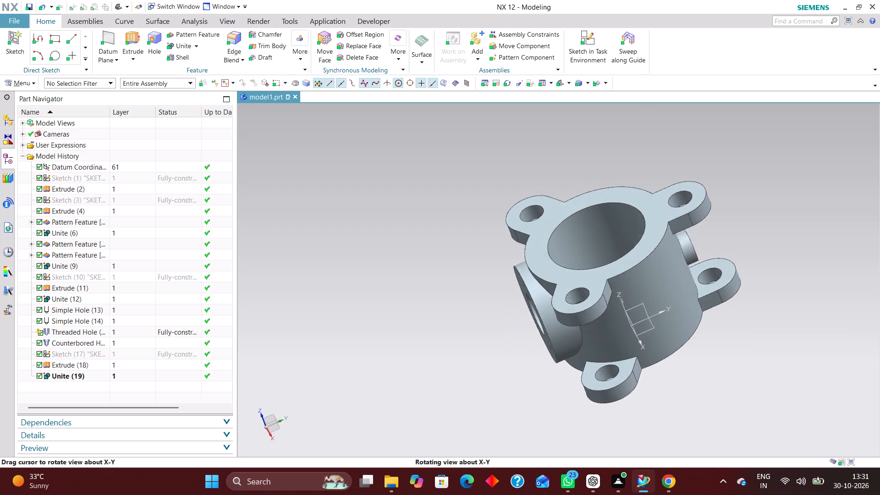
pyautogui.moveTo(723, 302); pyautogui.dragTo(752, 290, button='middle')
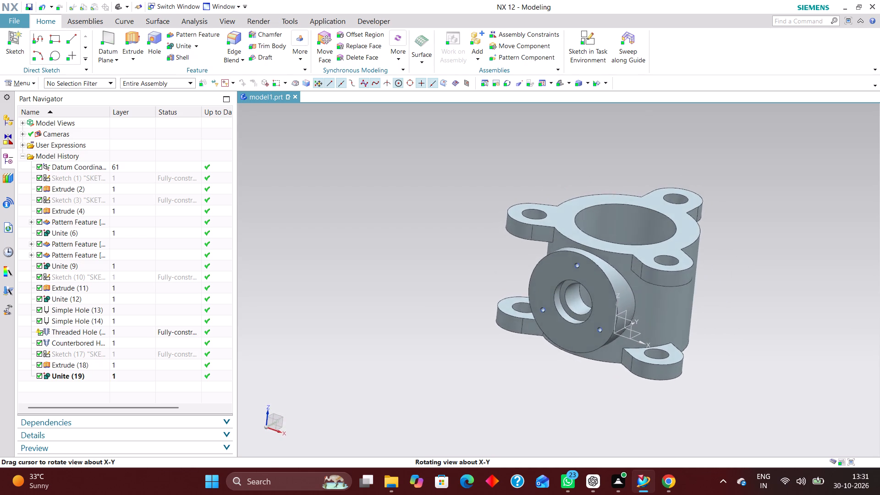
pyautogui.moveTo(752, 290); pyautogui.dragTo(737, 294, button='middle')
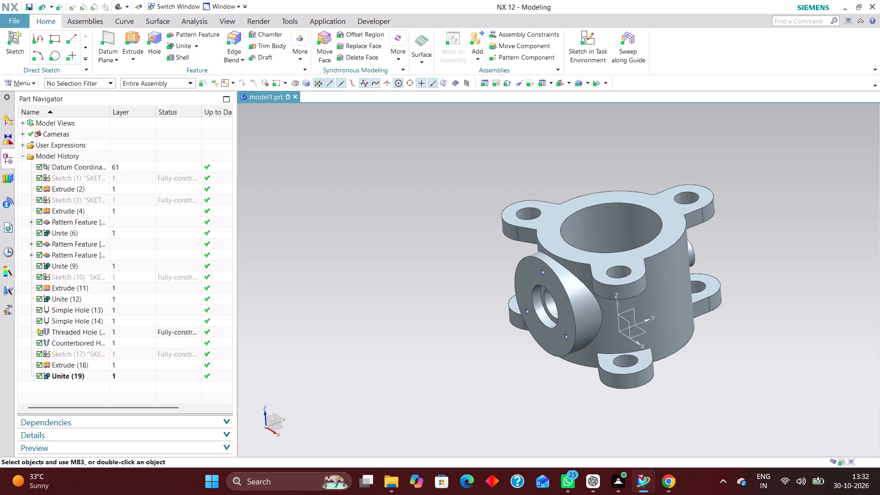
pyautogui.click(562, 80)
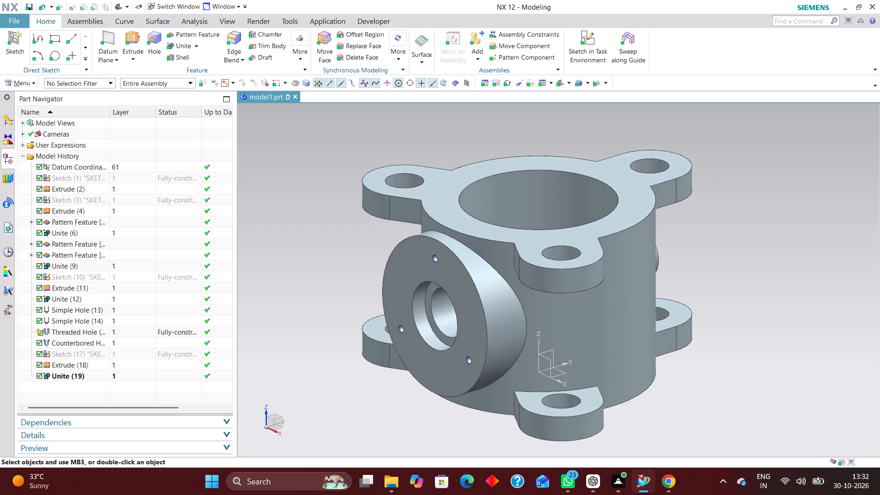
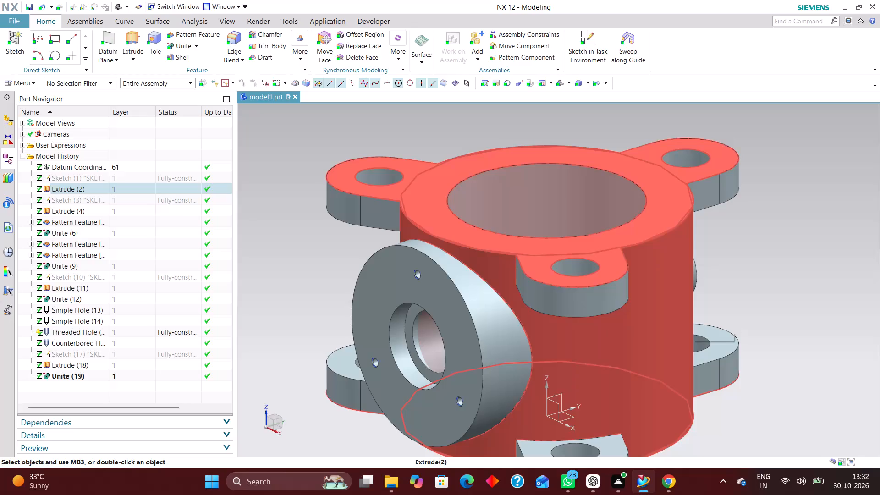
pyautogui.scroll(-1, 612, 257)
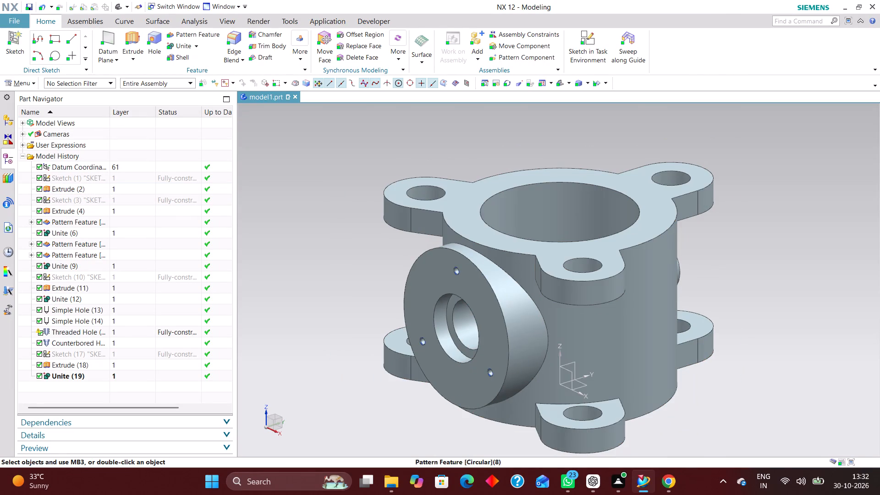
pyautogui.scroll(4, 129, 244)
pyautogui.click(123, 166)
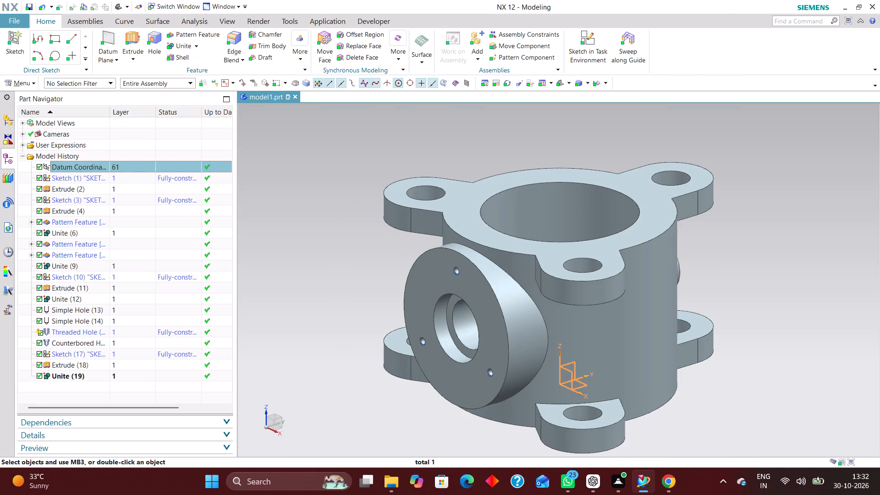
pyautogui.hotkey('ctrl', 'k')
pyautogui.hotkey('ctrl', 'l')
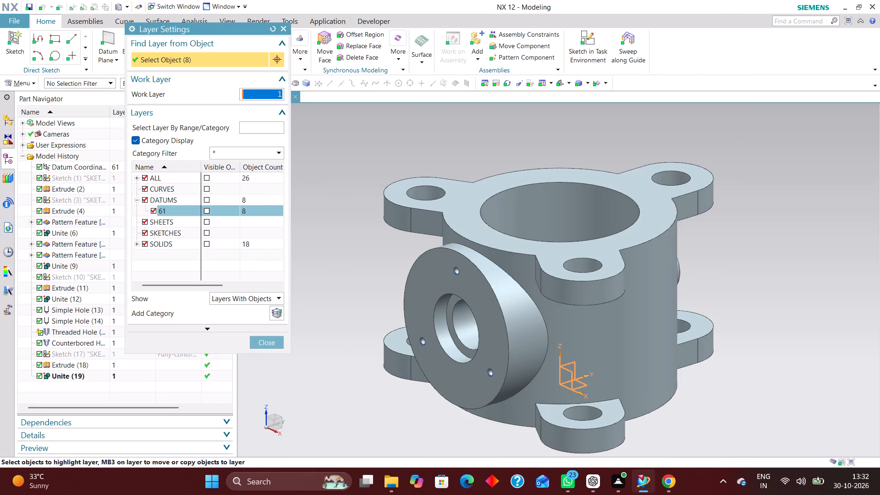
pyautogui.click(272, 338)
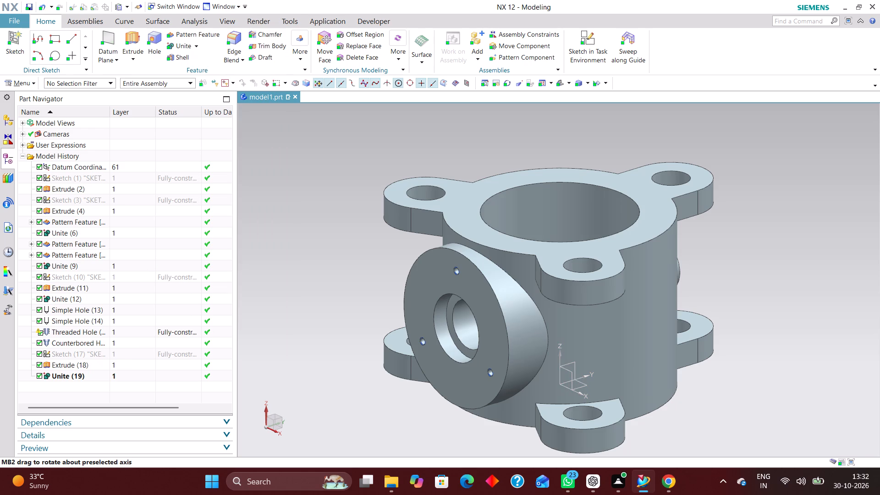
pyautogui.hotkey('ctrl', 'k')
# Move the datum coordinate system to layer 220 through its object display settings.
pyautogui.click(136, 170)
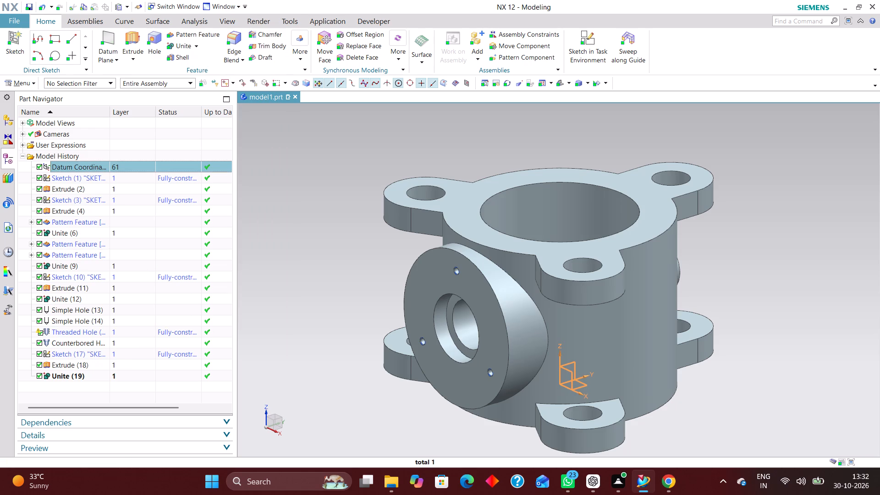
pyautogui.hotkey('ctrl', 'k')
pyautogui.hotkey('ctrl', 'j')
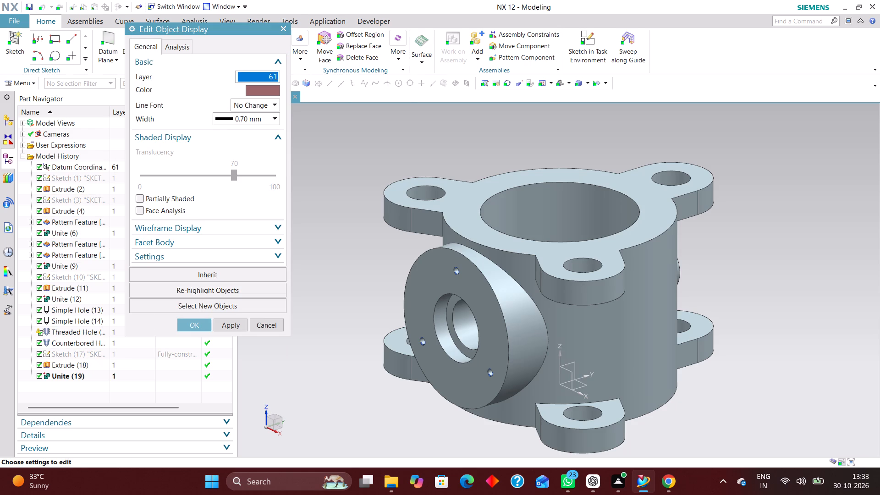
pyautogui.write('22')
pyautogui.press('0')
pyautogui.press('Return')
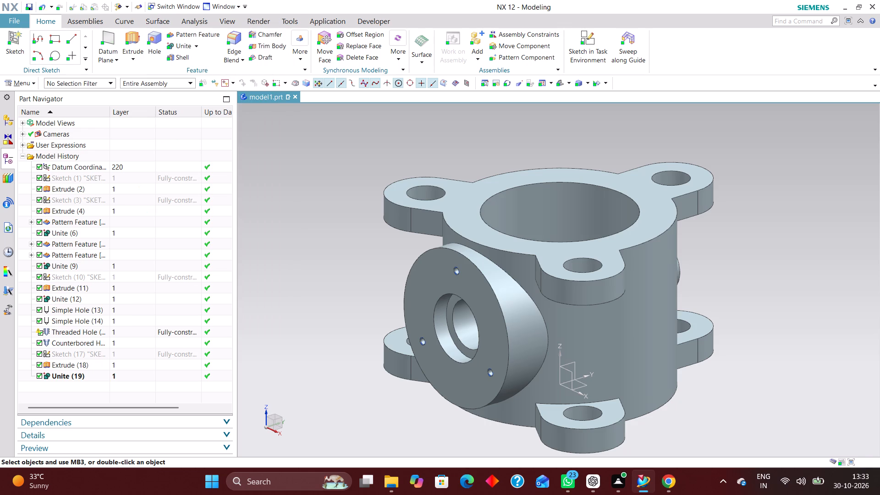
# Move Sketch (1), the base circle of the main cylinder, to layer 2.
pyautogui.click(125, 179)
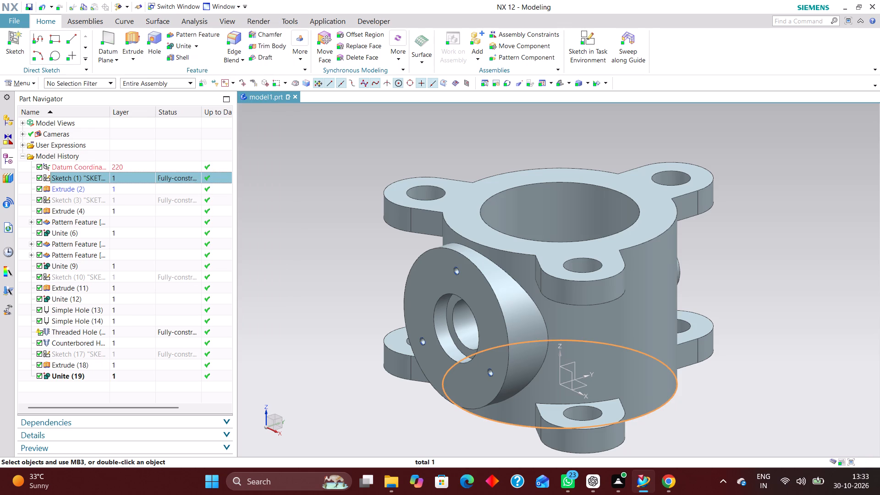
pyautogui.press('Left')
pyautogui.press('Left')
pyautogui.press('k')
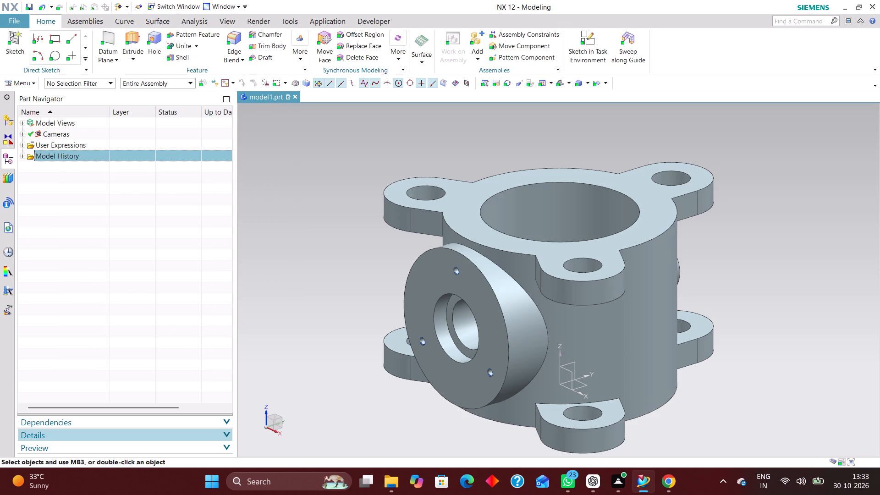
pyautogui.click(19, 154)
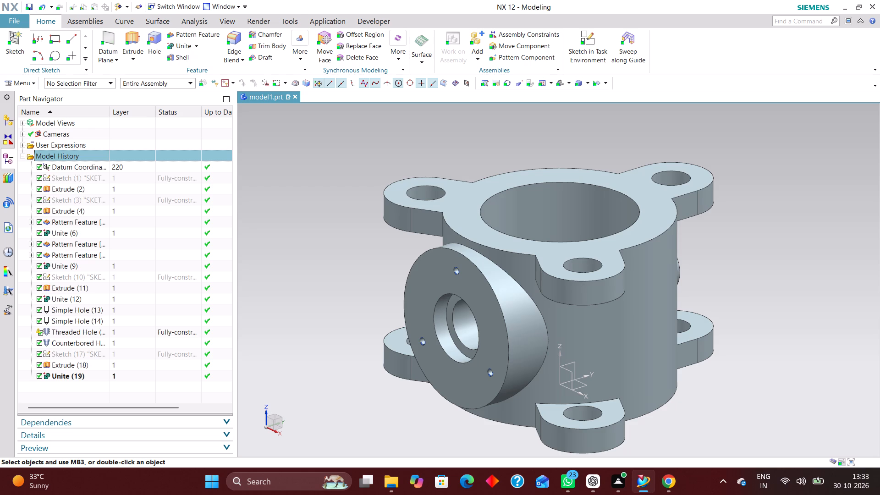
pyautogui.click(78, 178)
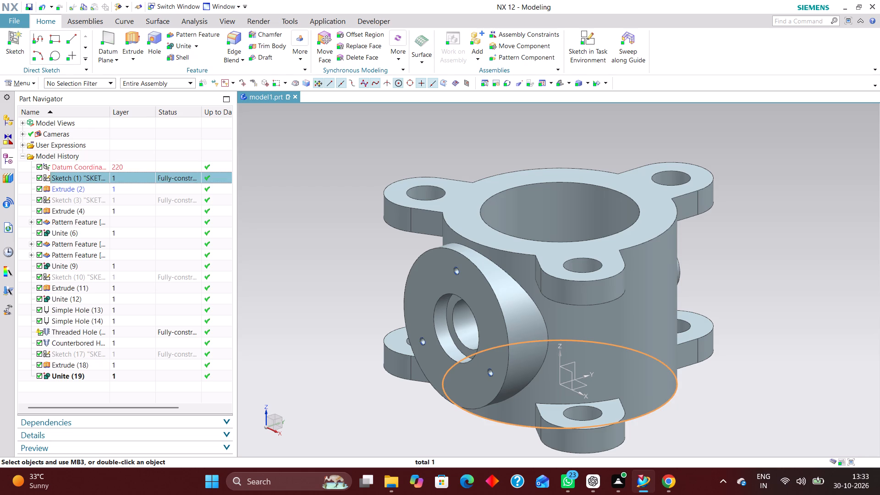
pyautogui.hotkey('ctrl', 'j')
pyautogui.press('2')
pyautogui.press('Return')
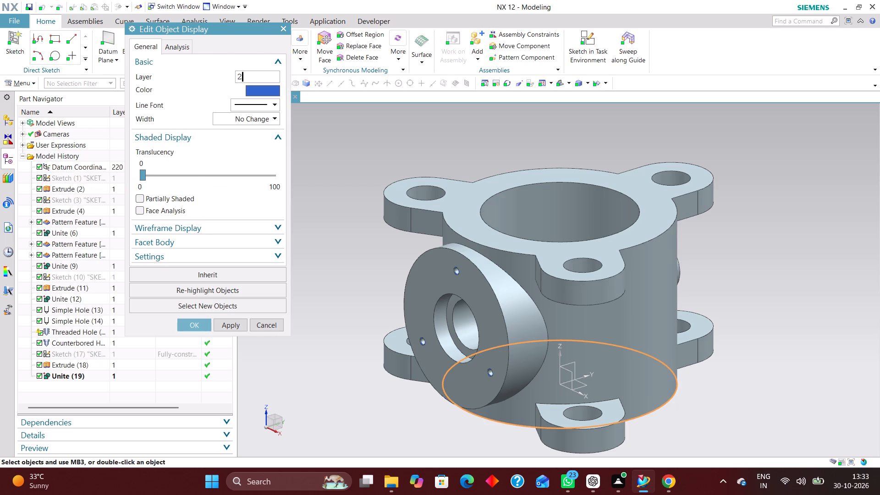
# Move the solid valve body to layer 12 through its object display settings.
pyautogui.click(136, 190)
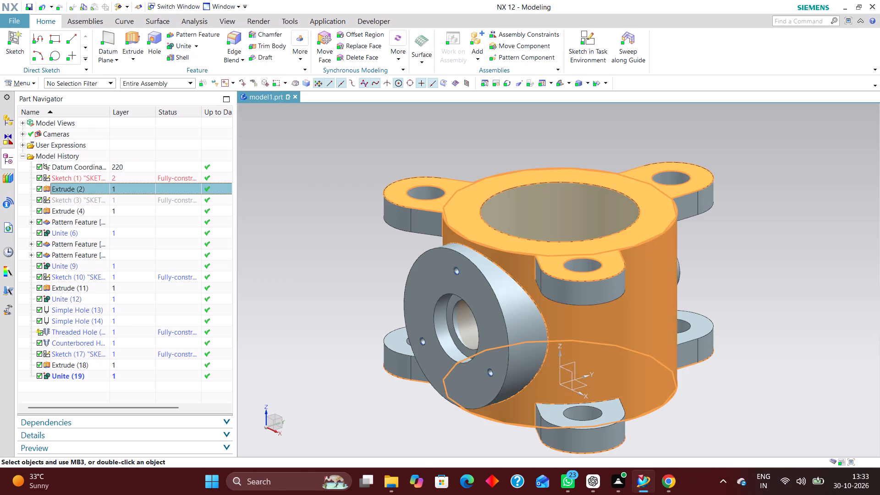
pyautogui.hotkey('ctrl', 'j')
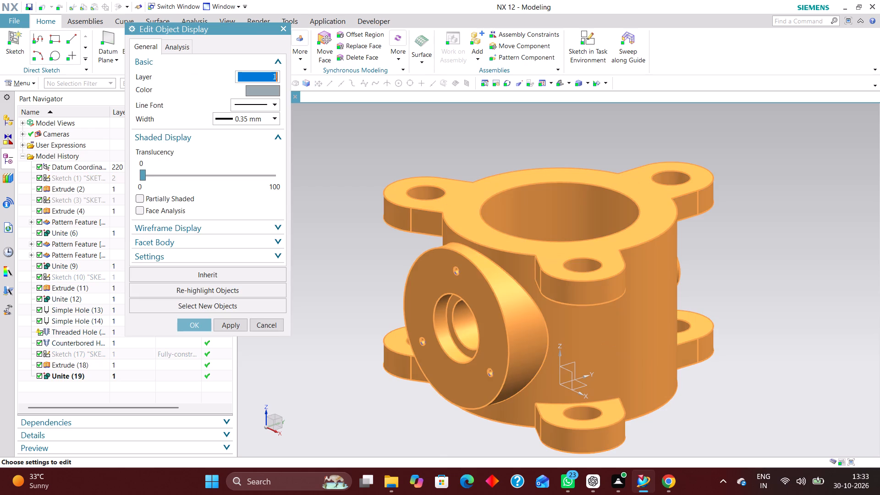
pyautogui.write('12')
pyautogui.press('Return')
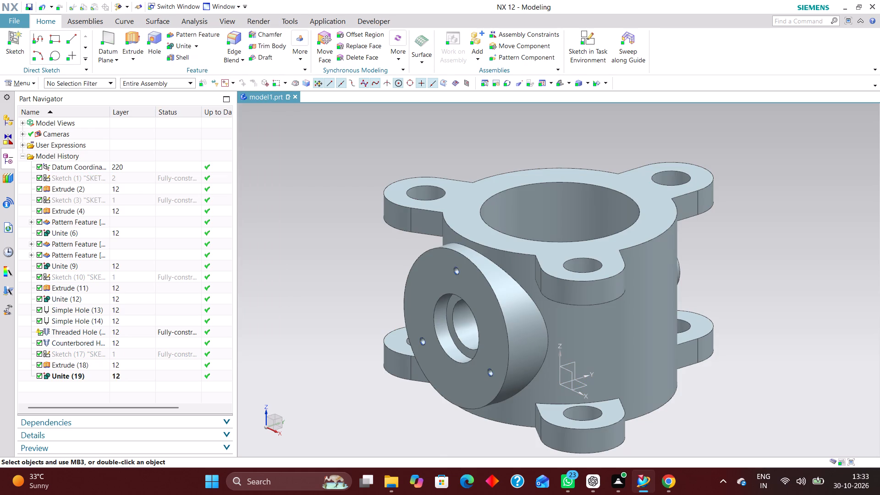
# Set the solid valve body's layer to 2.
pyautogui.click(128, 188)
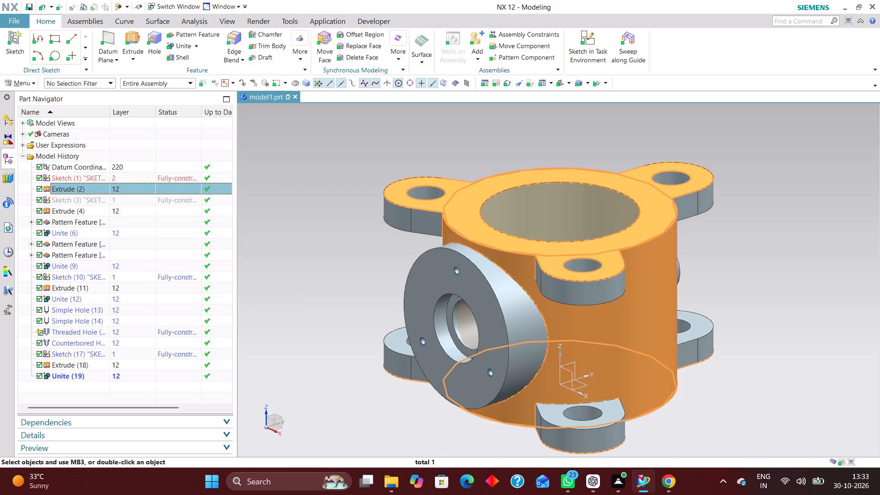
pyautogui.hotkey('ctrl', 'j')
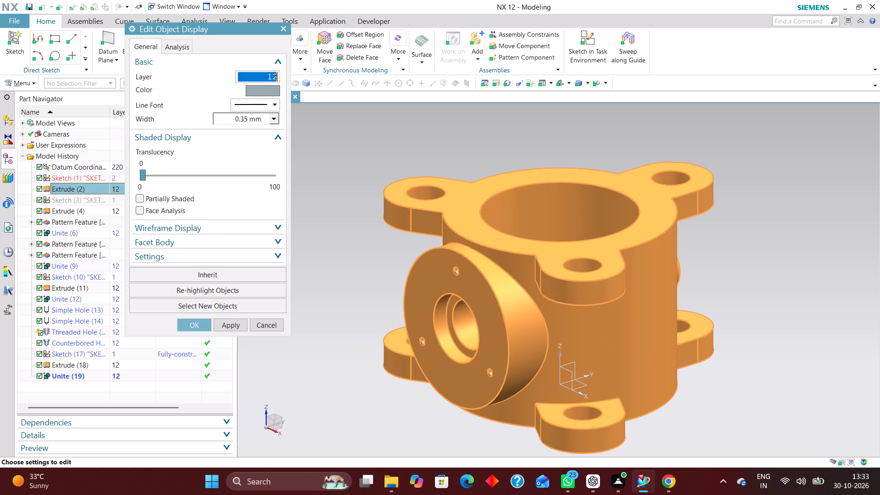
pyautogui.press('2')
pyautogui.press('Return')
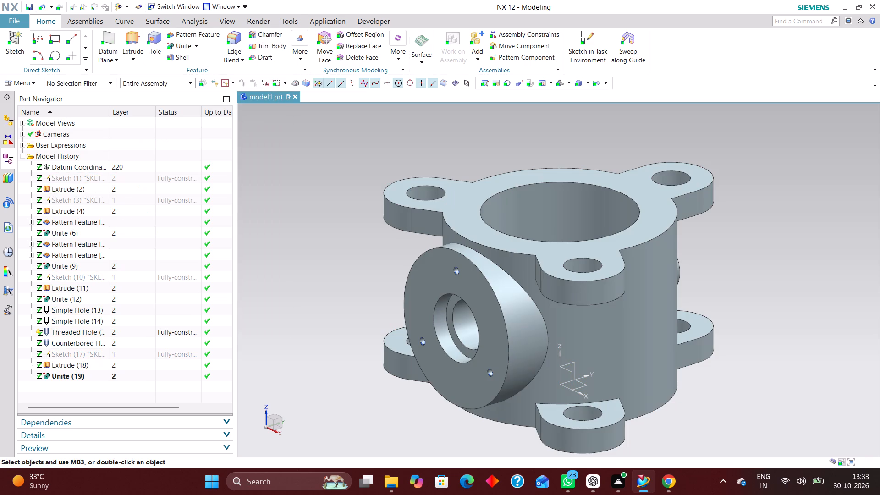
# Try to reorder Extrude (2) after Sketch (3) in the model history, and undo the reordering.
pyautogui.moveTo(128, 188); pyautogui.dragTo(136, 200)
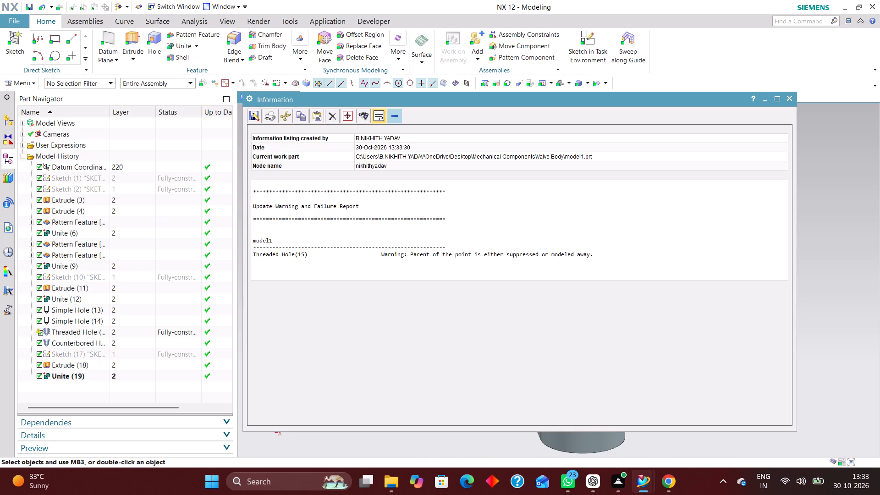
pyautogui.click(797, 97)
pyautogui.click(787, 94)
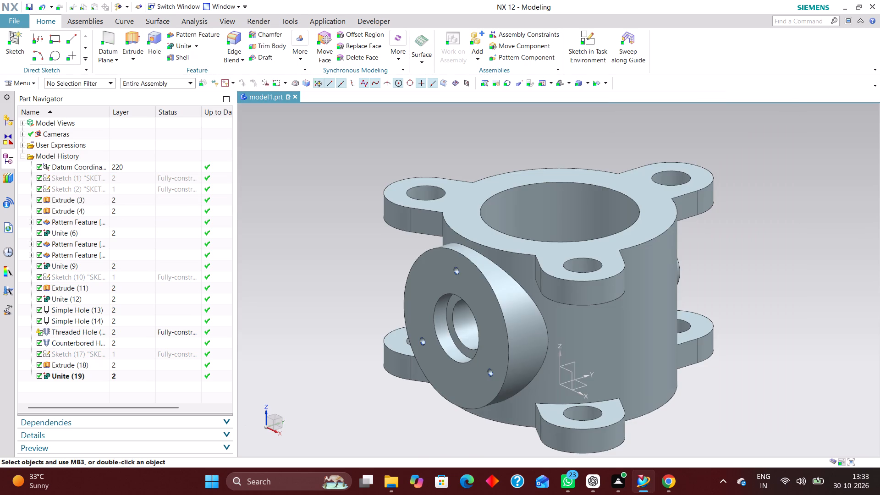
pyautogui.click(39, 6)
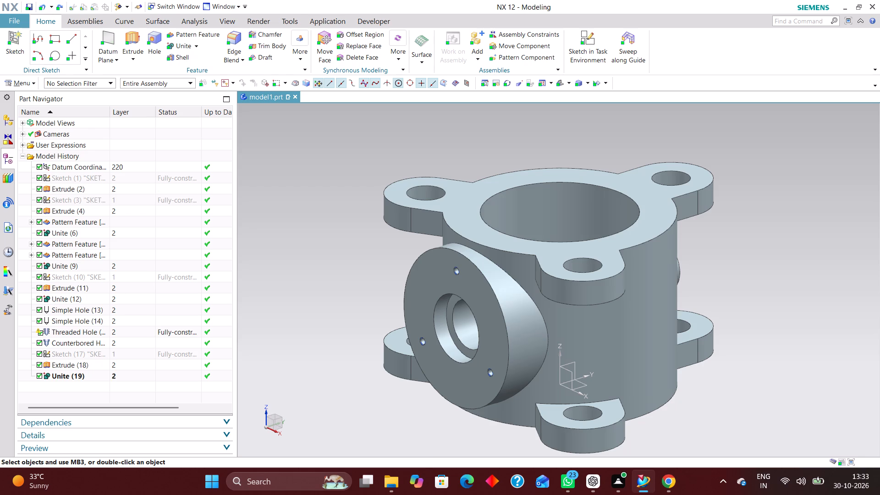
# Set the layer of Sketch (1), the main cylinder's base circle, to 11.
pyautogui.click(130, 176)
pyautogui.rightClick(128, 175)
pyautogui.click(305, 214)
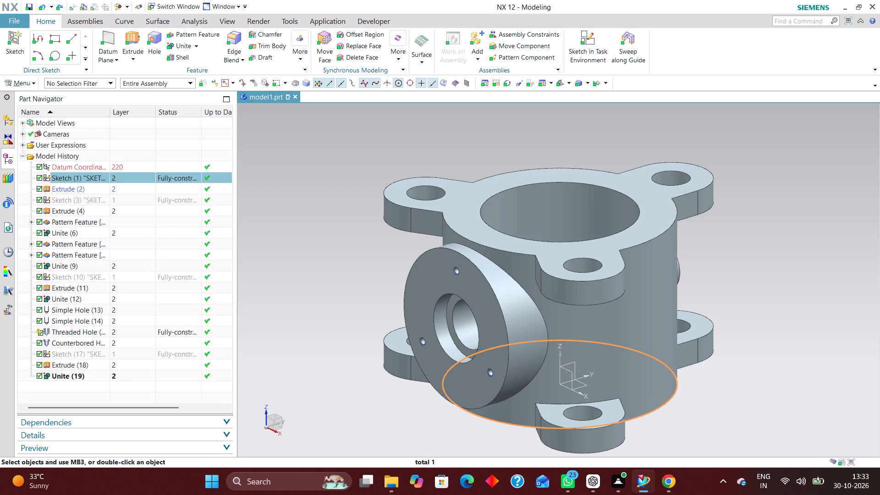
pyautogui.hotkey('ctrl', 'j')
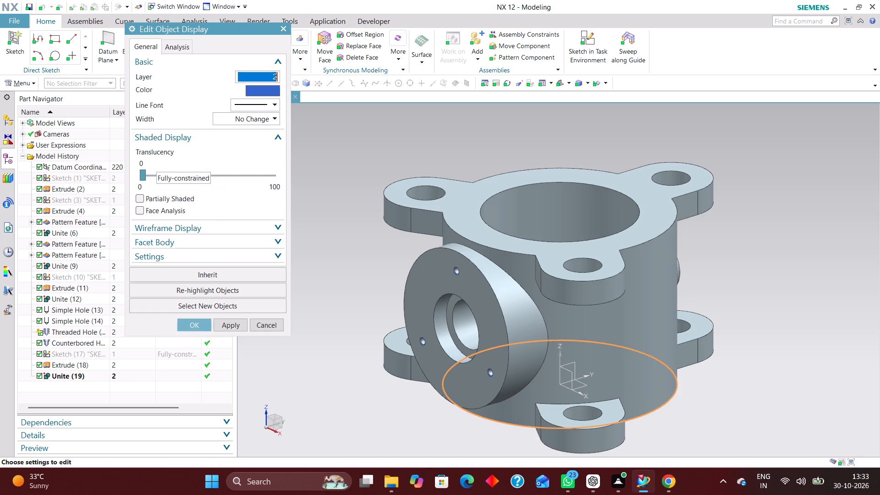
pyautogui.write('11')
pyautogui.press('Return')
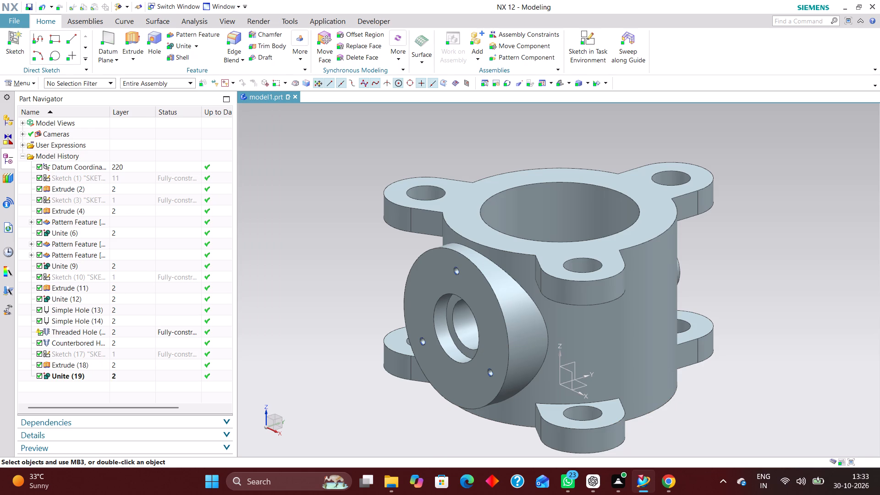
# Move Sketch (10), the large circle of the counterbored side boss, to layer 13.
pyautogui.click(129, 275)
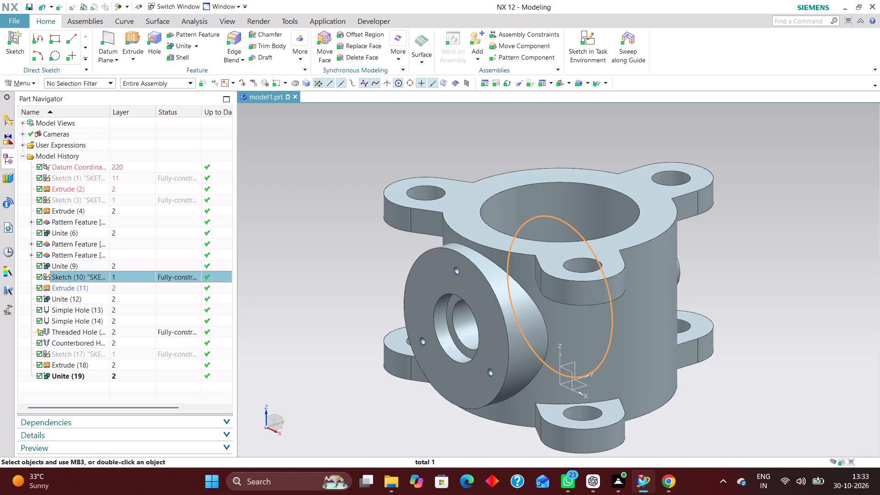
pyautogui.hotkey('ctrl', 'j')
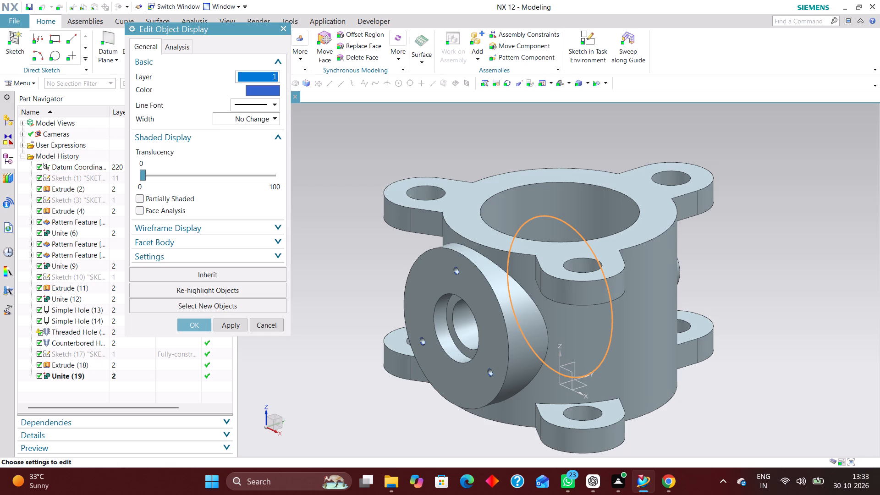
pyautogui.write('13')
pyautogui.press('Return')
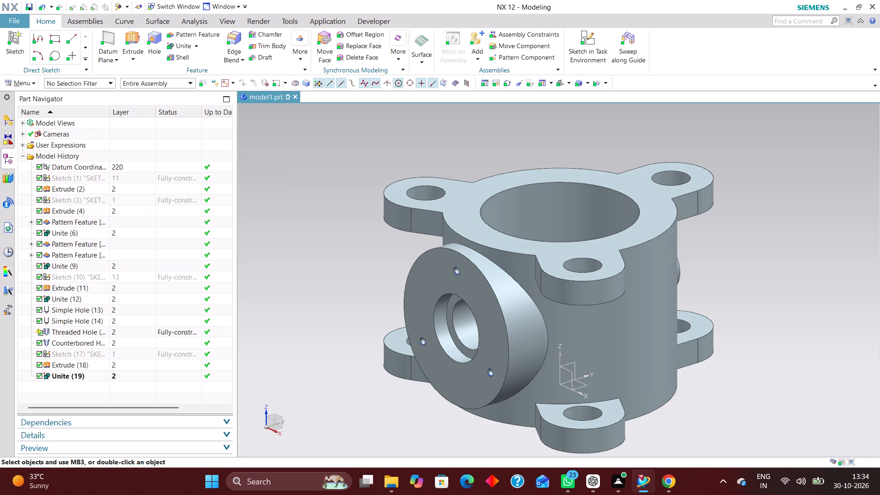
# Move Sketch (3), the lug profile at the base of the body, to layer 12.
pyautogui.click(127, 199)
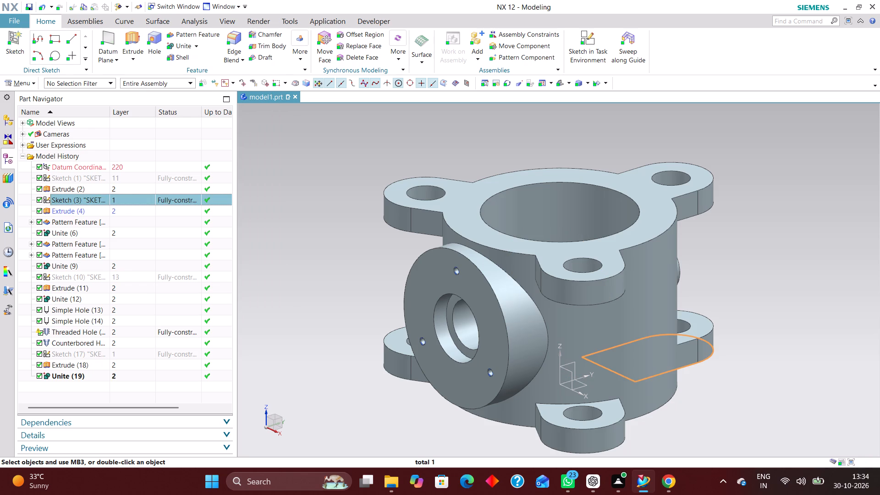
pyautogui.hotkey('ctrl', 'j')
pyautogui.write('12')
pyautogui.press('Return')
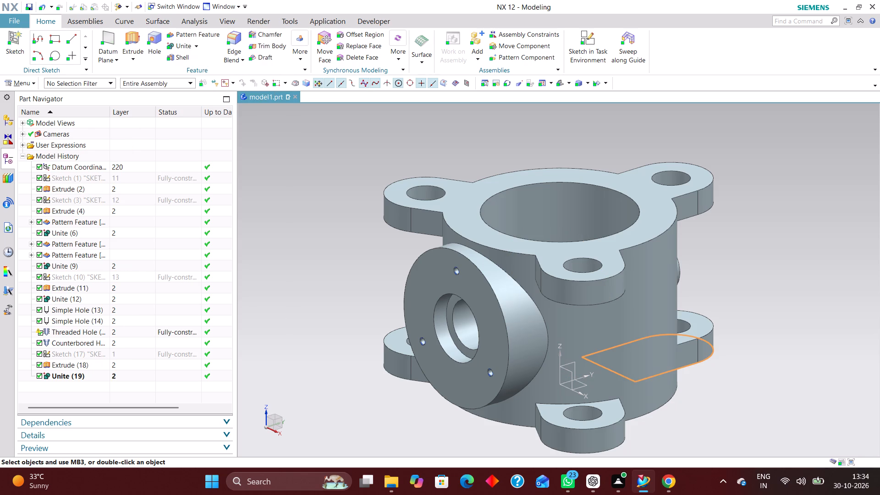
# Move Sketch (17), the circle of the small cylindrical boss, to layer 14.
pyautogui.click(128, 352)
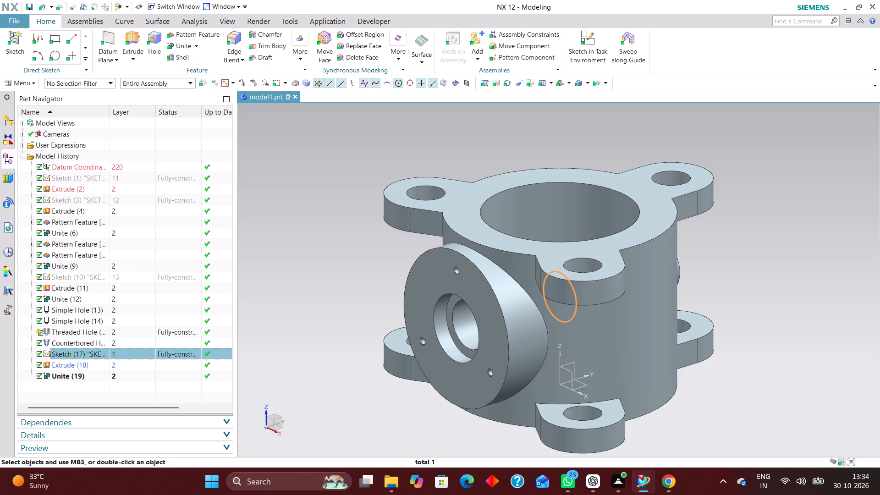
pyautogui.hotkey('ctrl', 'j')
pyautogui.write('14')
pyautogui.press('Return')
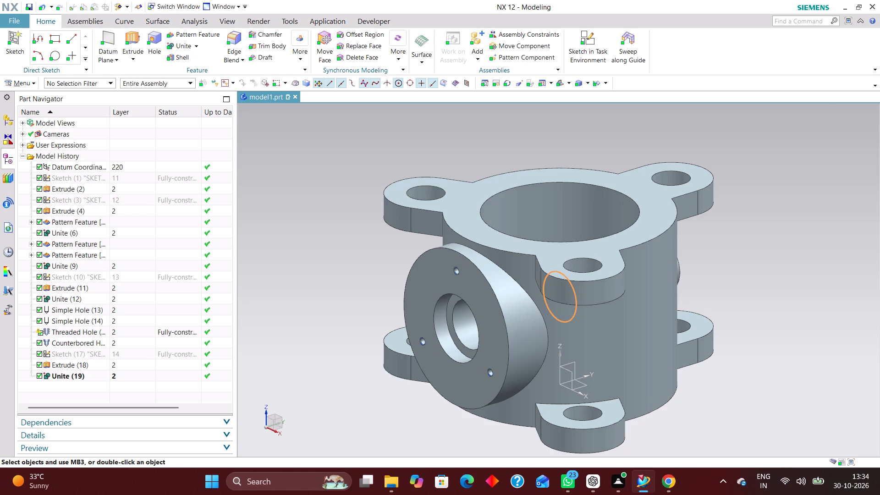
# Edit the three threaded holes on the side boss face and change their hole type to General Hole.
pyautogui.scroll(3, 518, 381)
pyautogui.scroll(-1, 499, 373)
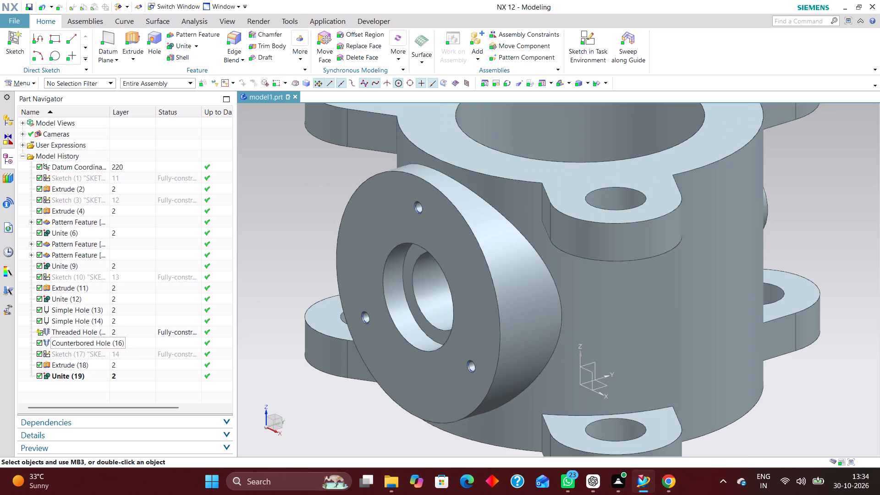
pyautogui.click(88, 330)
pyautogui.rightClick(91, 330)
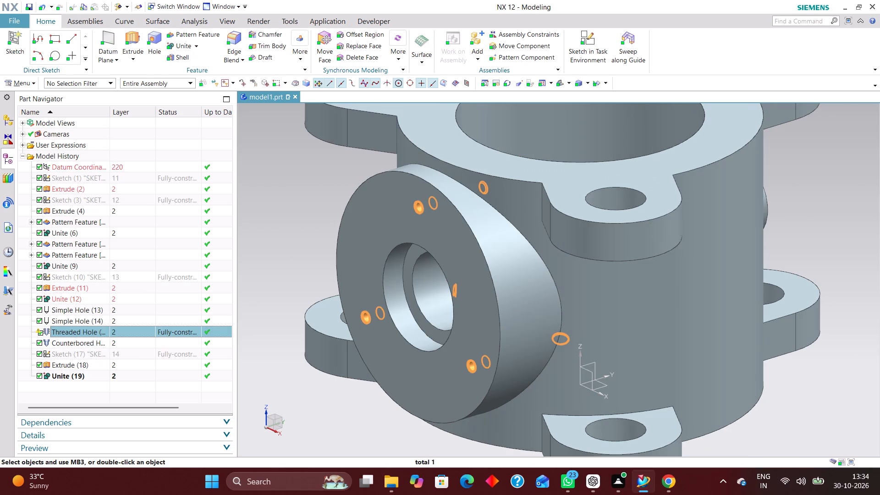
pyautogui.rightClick(131, 332)
pyautogui.click(174, 105)
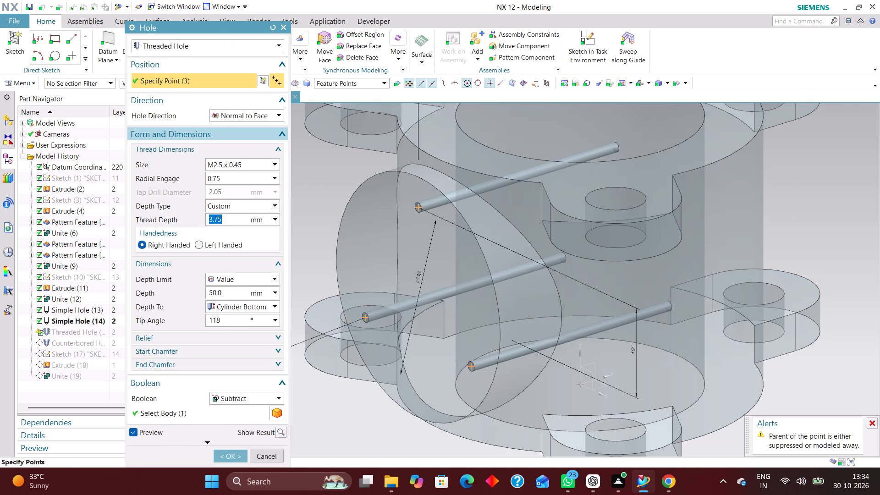
pyautogui.click(248, 163)
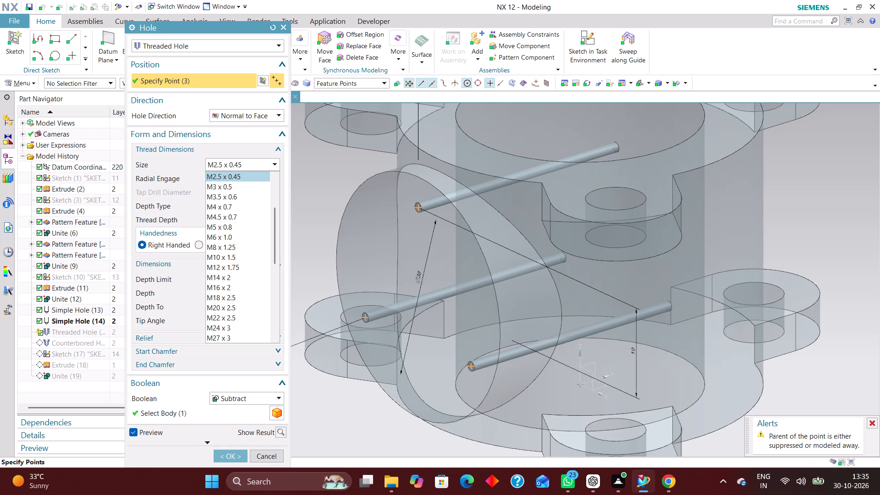
pyautogui.click(223, 45)
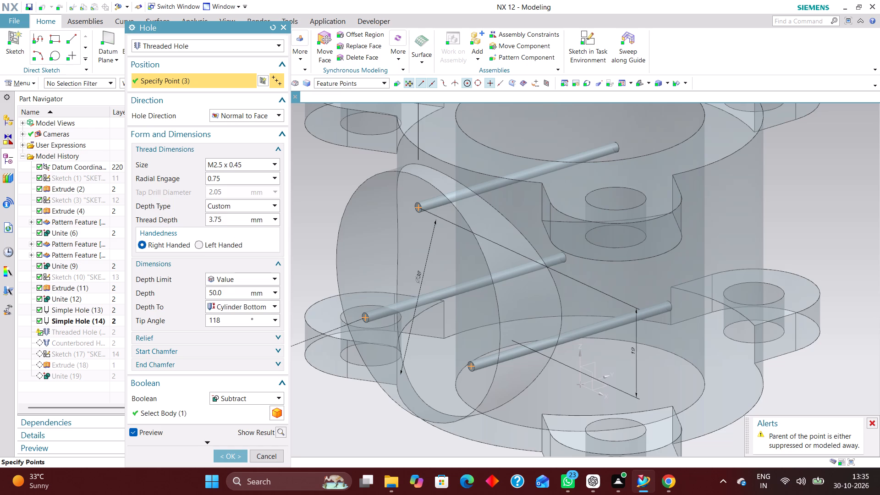
pyautogui.click(226, 45)
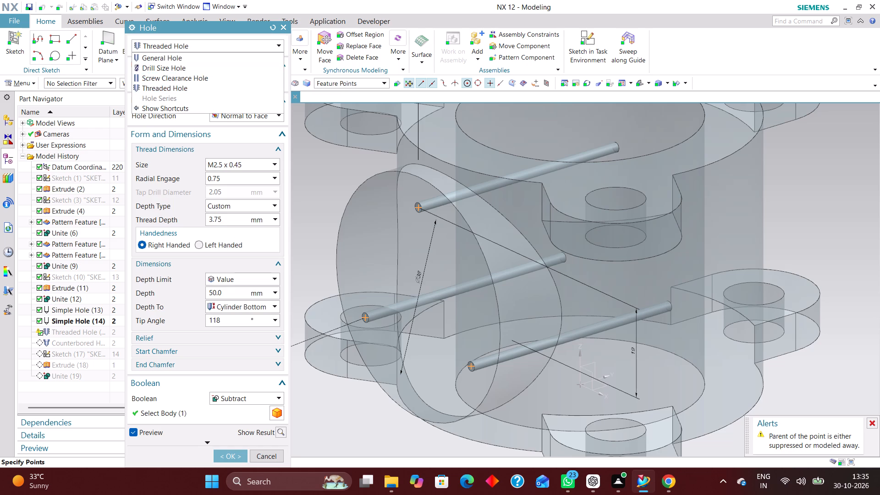
pyautogui.click(191, 60)
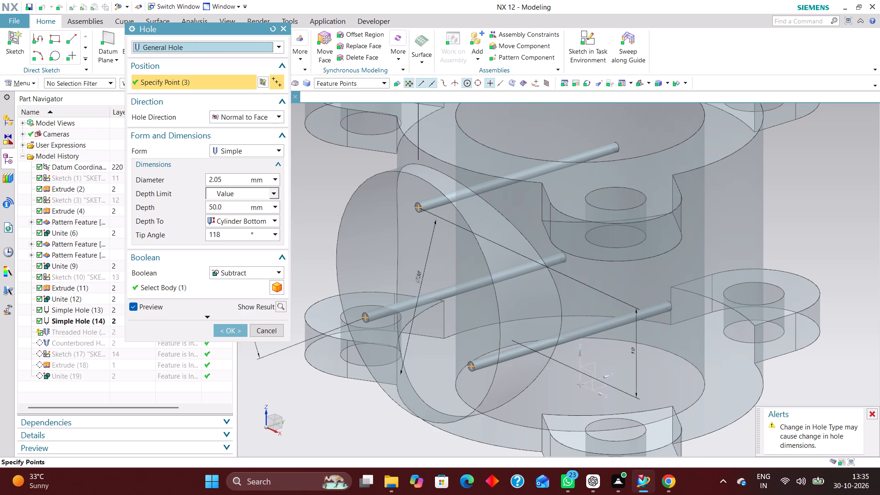
# Set the tip angle of the three small boss-face holes to 0 and apply the hole edit.
pyautogui.moveTo(229, 179); pyautogui.dragTo(182, 185)
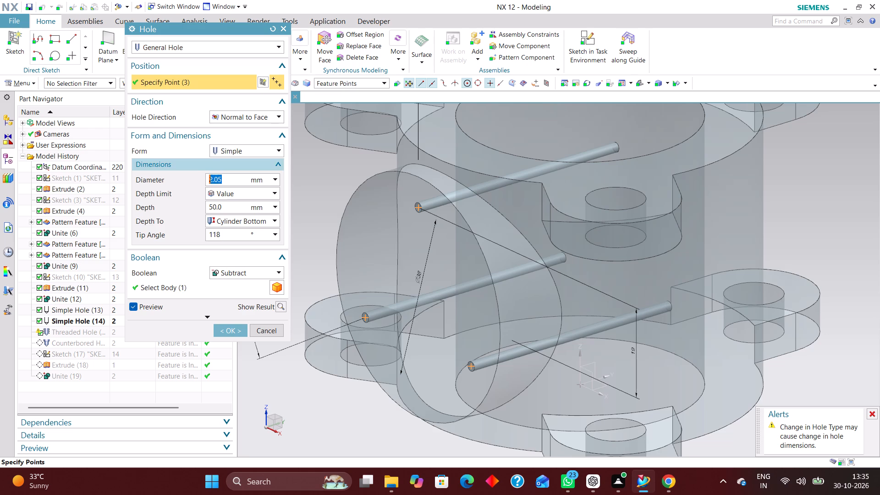
pyautogui.scroll(1, 236, 168)
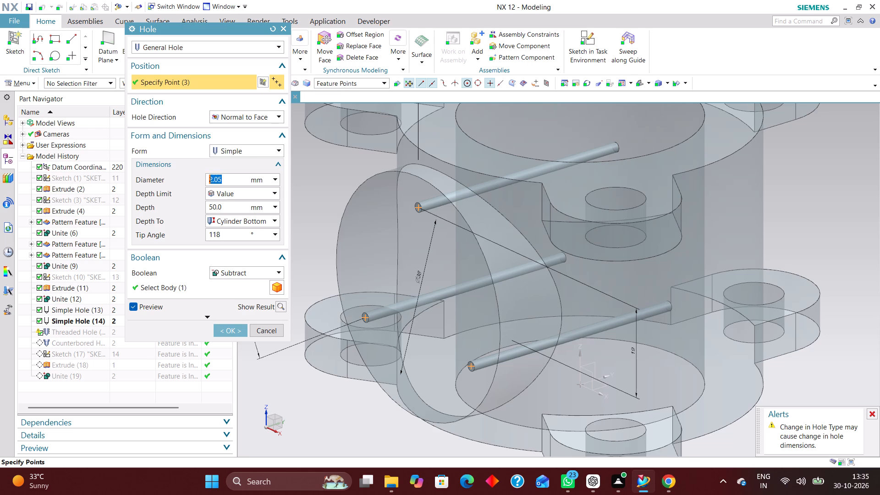
pyautogui.moveTo(229, 236); pyautogui.dragTo(178, 237)
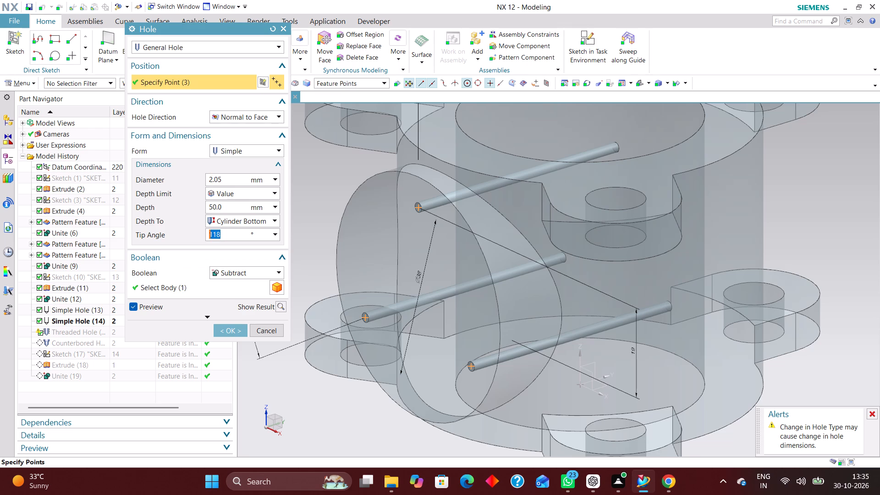
pyautogui.moveTo(178, 237); pyautogui.dragTo(156, 236)
pyautogui.press('0')
pyautogui.press('Return')
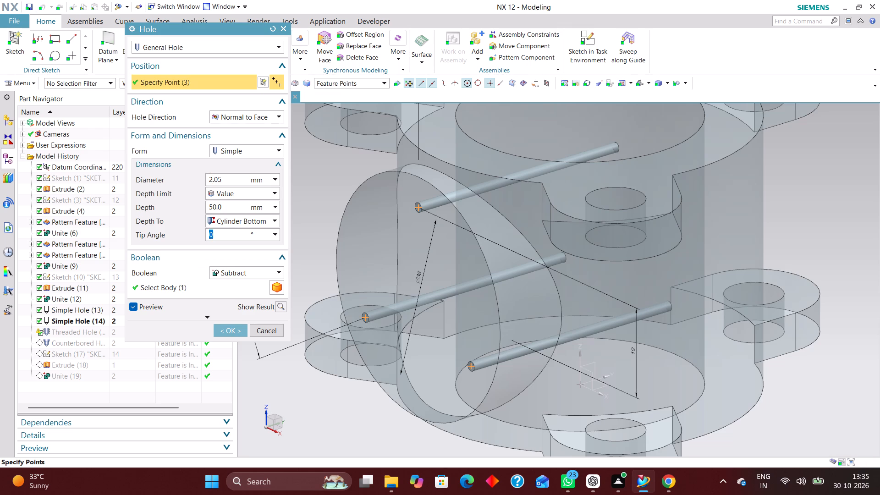
pyautogui.click(235, 331)
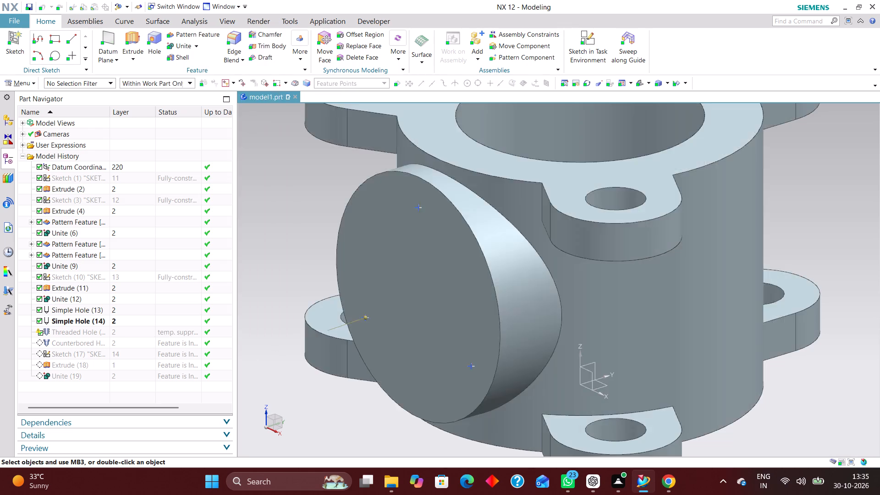
pyautogui.click(790, 98)
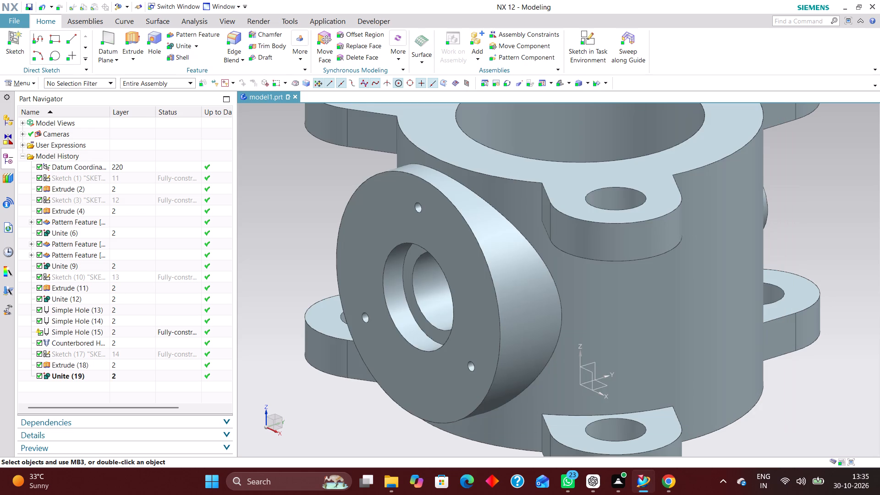
# Examine the three small holes on the side boss face and their entry in the model history.
pyautogui.scroll(5, 422, 218)
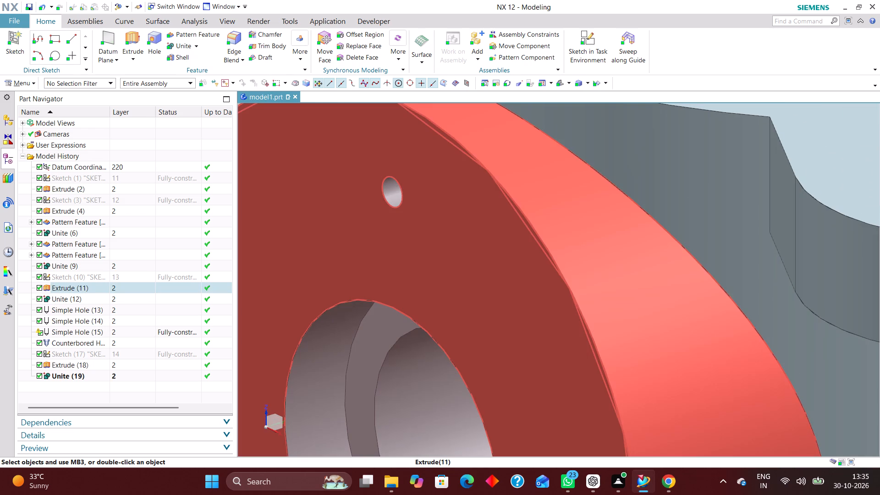
pyautogui.scroll(-1, 459, 285)
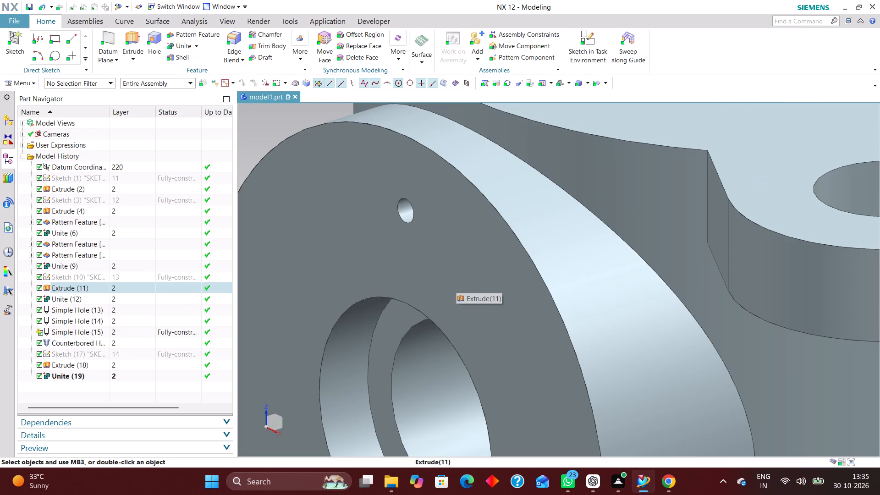
pyautogui.scroll(-5, 534, 297)
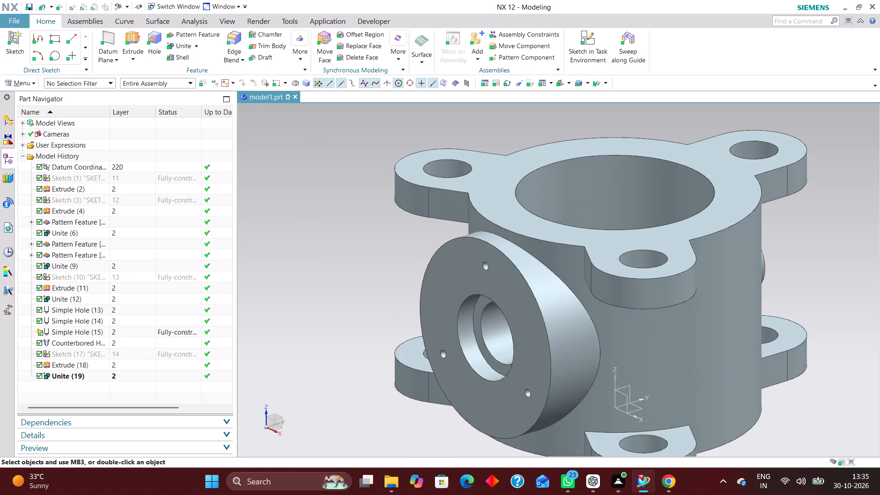
pyautogui.scroll(2, 639, 327)
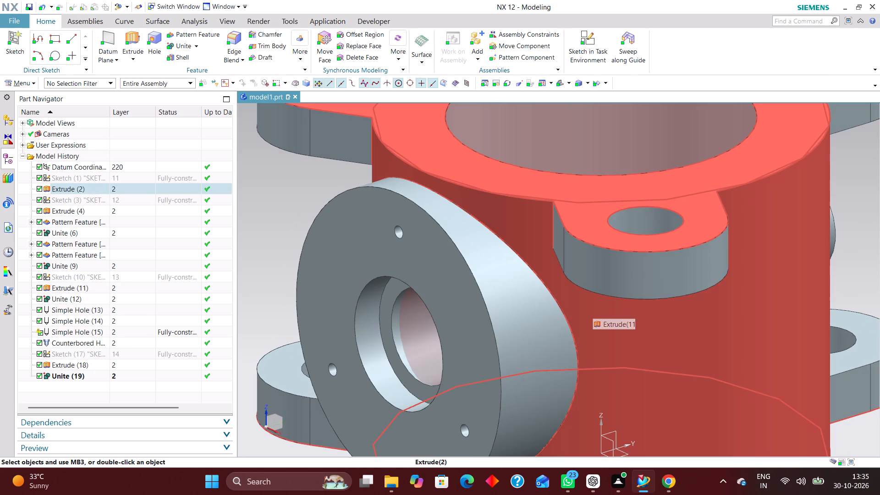
pyautogui.scroll(-4, 592, 307)
pyautogui.scroll(2, 722, 274)
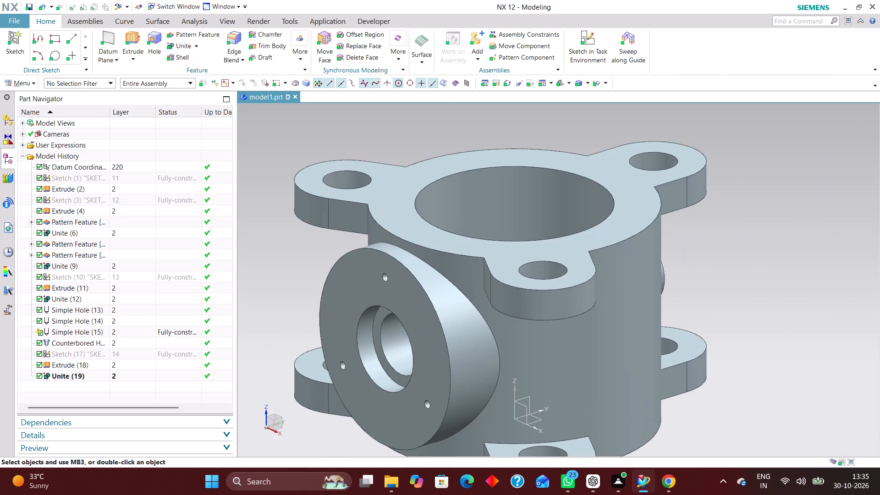
pyautogui.click(559, 84)
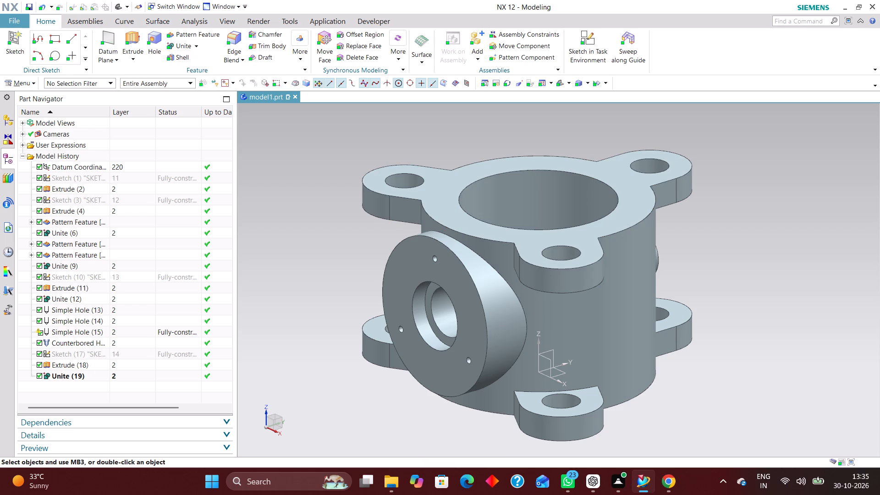
pyautogui.click(139, 332)
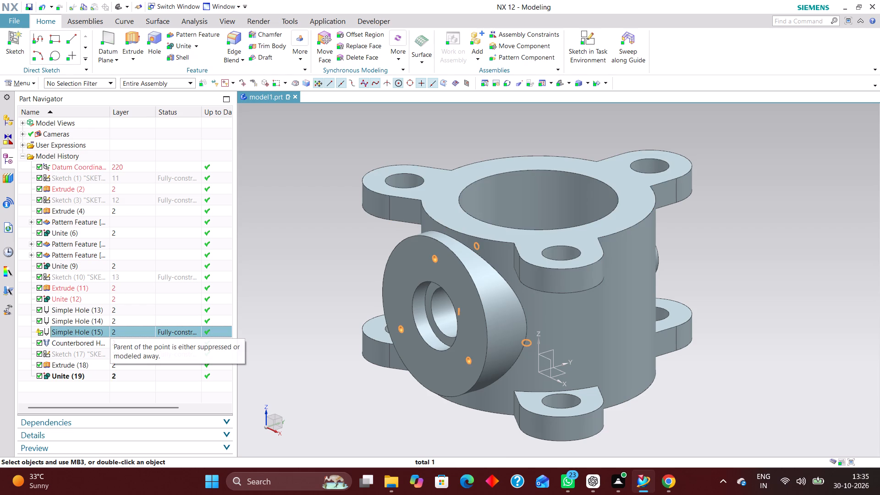
pyautogui.click(387, 430)
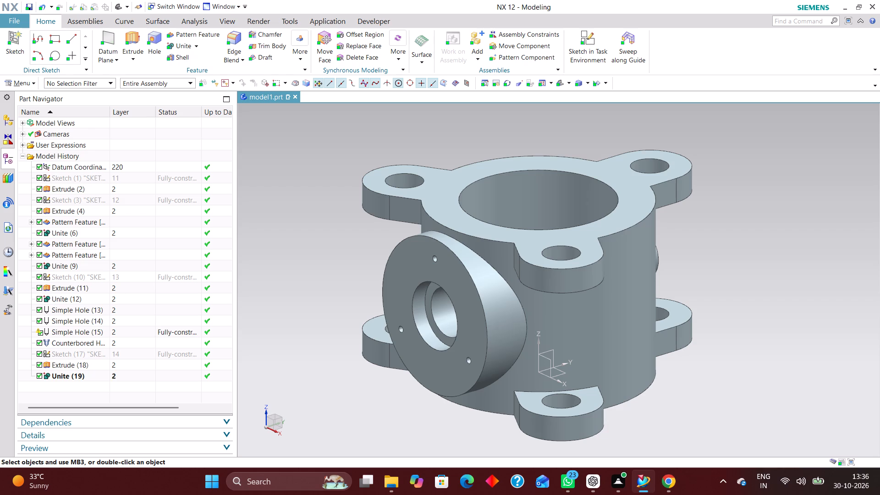
pyautogui.scroll(3, 156, 334)
pyautogui.scroll(-4, 149, 334)
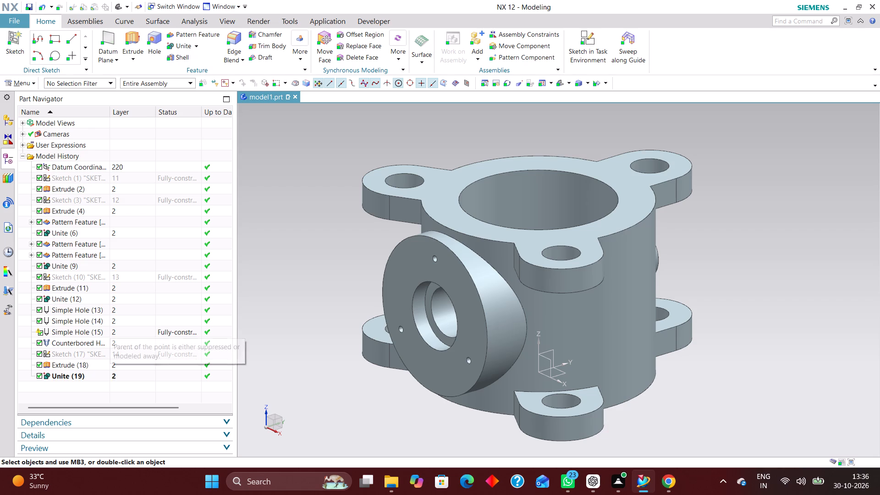
# Reorder the small boss's Sketch (17), Extrude (18) and Unite (19) to directly after Unite (12), ahead of the hole features.
pyautogui.click(102, 355)
pyautogui.click(108, 364)
pyautogui.click(105, 377)
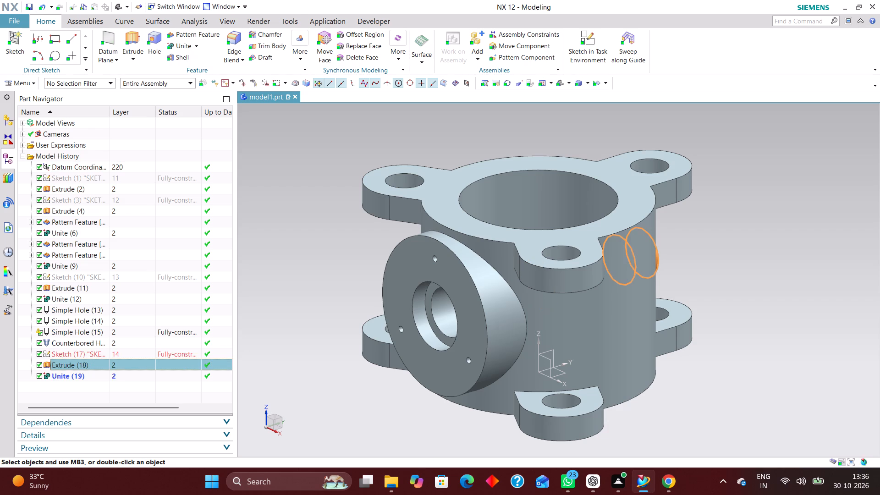
pyautogui.click(108, 352)
pyautogui.click(112, 367)
pyautogui.click(105, 376)
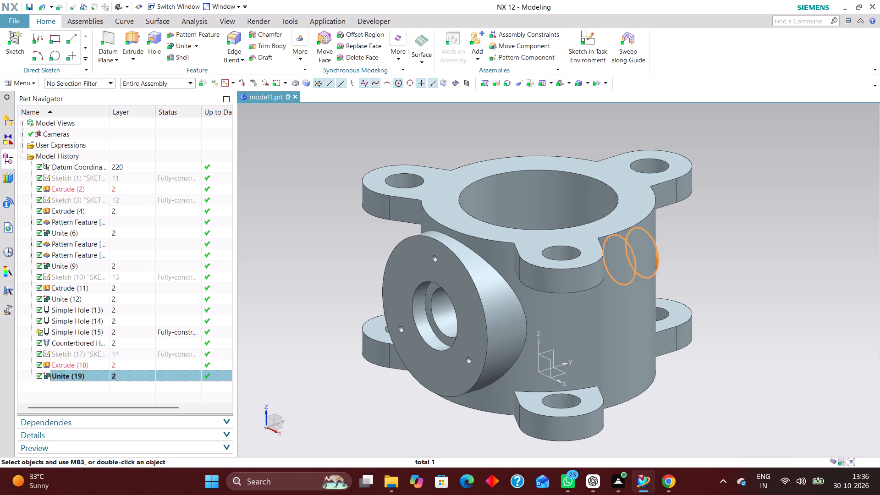
pyautogui.keyDown('ctrl'); pyautogui.click(125, 351); pyautogui.keyUp('ctrl')
pyautogui.keyDown('ctrl'); pyautogui.click(128, 361); pyautogui.keyUp('ctrl')
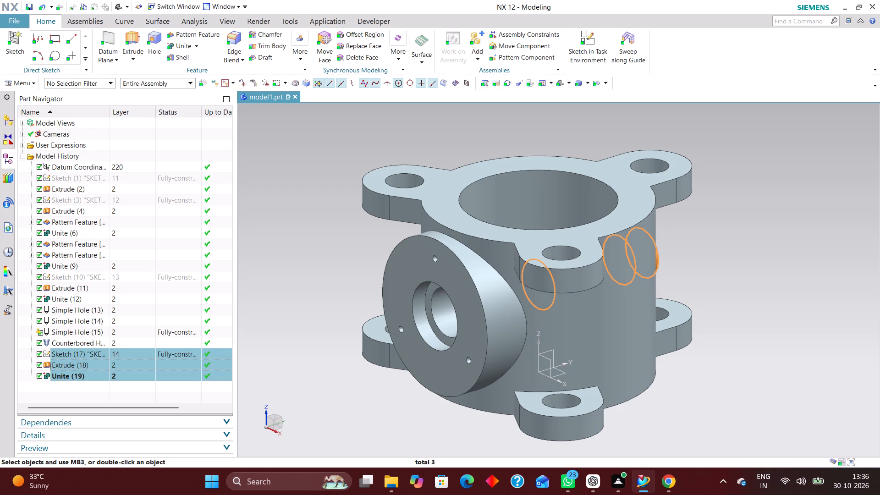
pyautogui.click(93, 299)
pyautogui.click(99, 351)
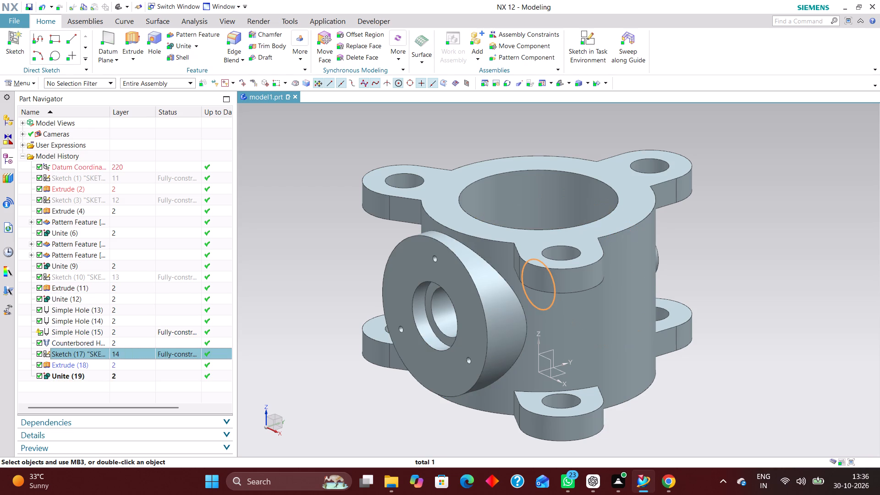
pyautogui.keyDown('ctrl'); pyautogui.click(91, 363); pyautogui.keyUp('ctrl')
pyautogui.keyDown('ctrl'); pyautogui.click(96, 374); pyautogui.keyUp('ctrl')
pyautogui.moveTo(98, 352); pyautogui.dragTo(98, 348)
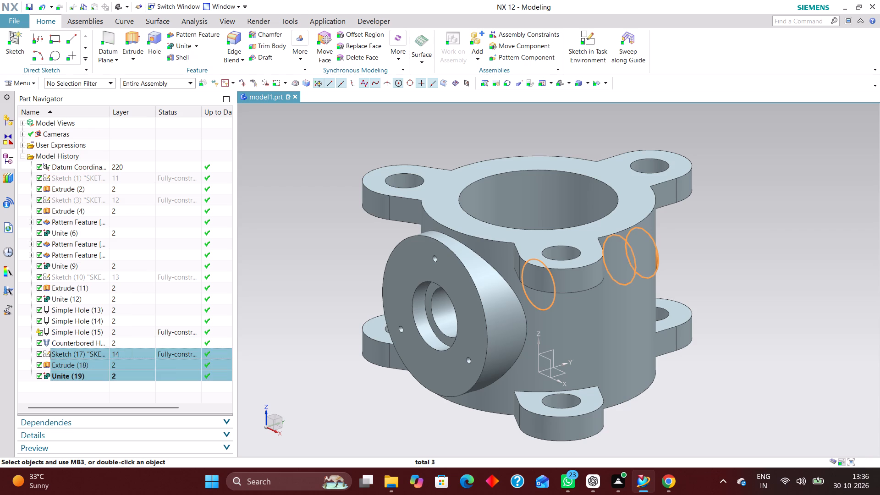
pyautogui.moveTo(98, 348); pyautogui.dragTo(91, 308)
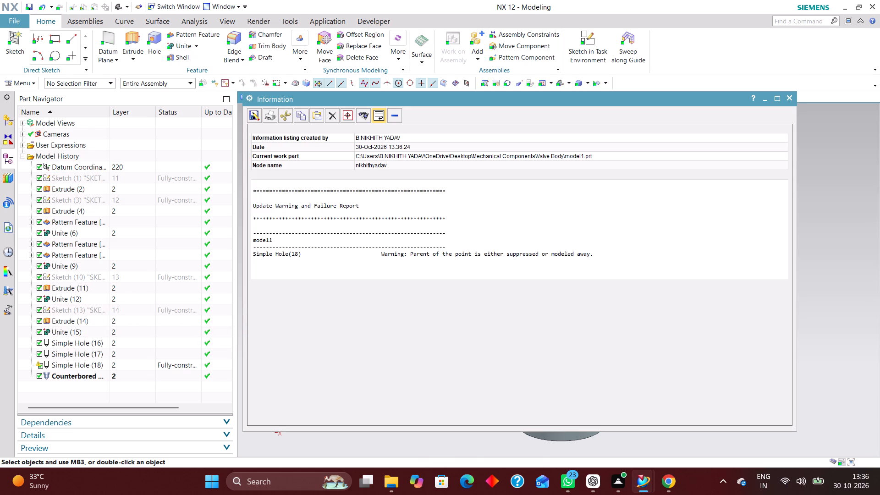
pyautogui.click(792, 96)
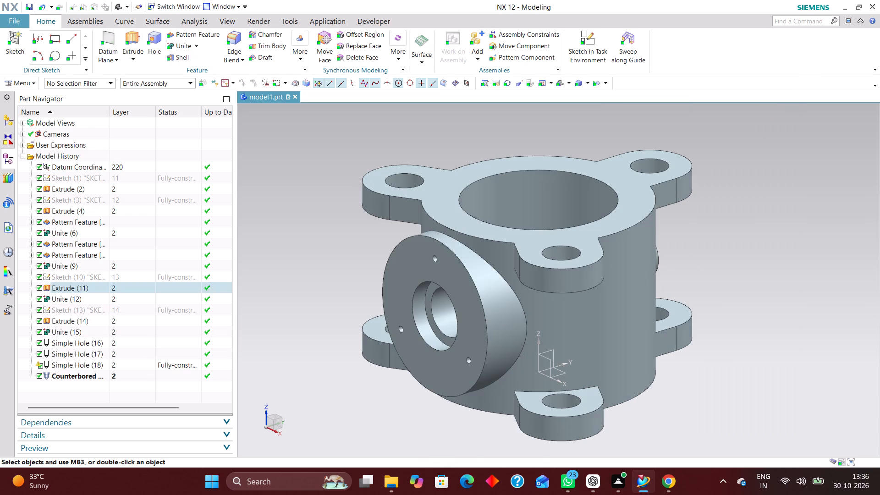
# Widen the model history area until its Up to Date column header is fully readable.
pyautogui.moveTo(236, 307); pyautogui.dragTo(244, 305)
pyautogui.click(251, 306)
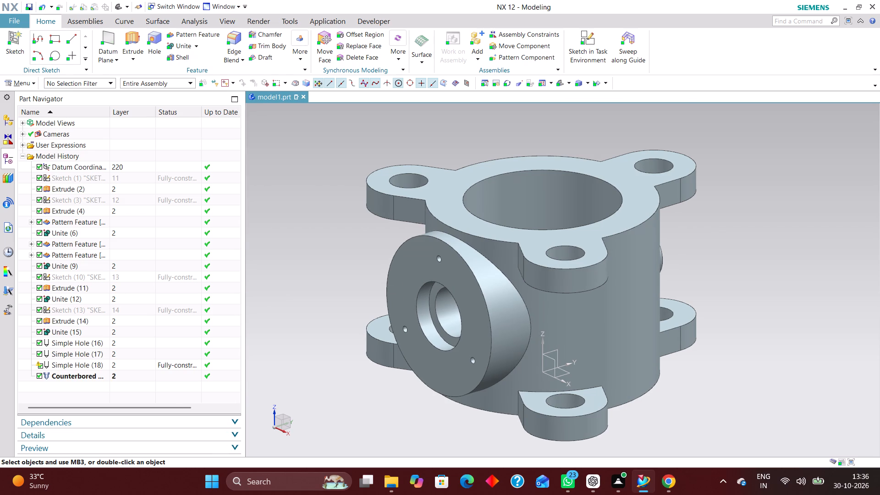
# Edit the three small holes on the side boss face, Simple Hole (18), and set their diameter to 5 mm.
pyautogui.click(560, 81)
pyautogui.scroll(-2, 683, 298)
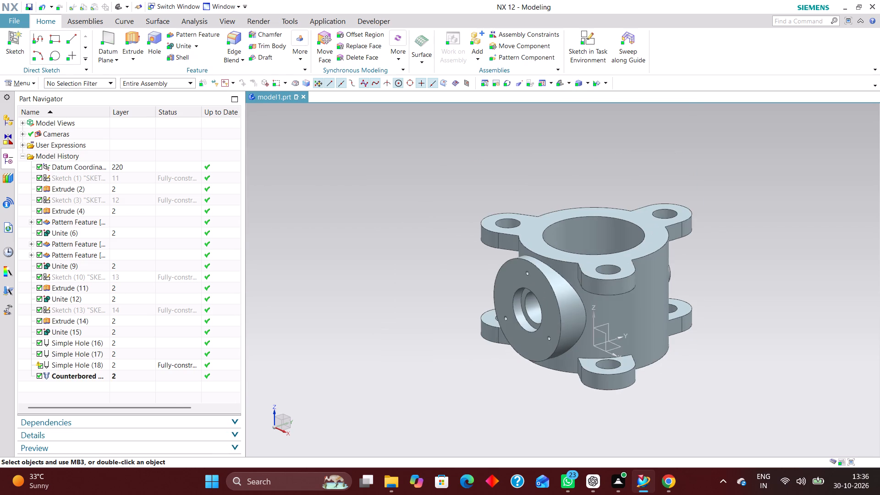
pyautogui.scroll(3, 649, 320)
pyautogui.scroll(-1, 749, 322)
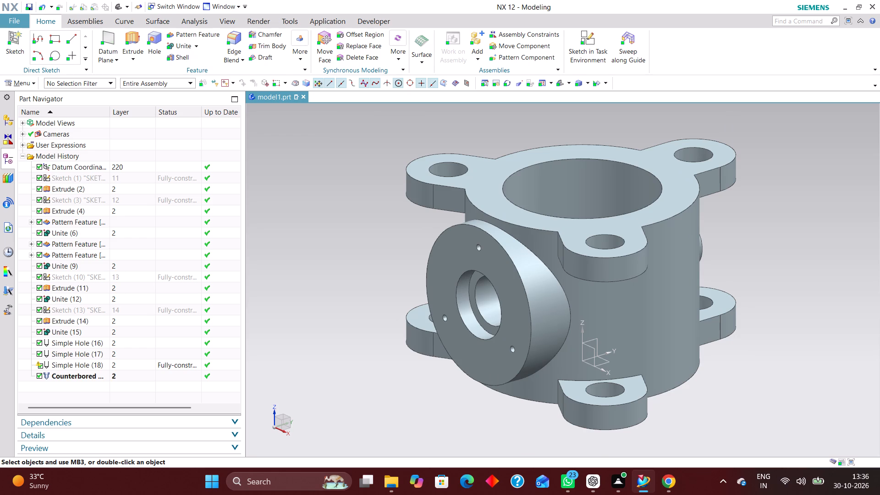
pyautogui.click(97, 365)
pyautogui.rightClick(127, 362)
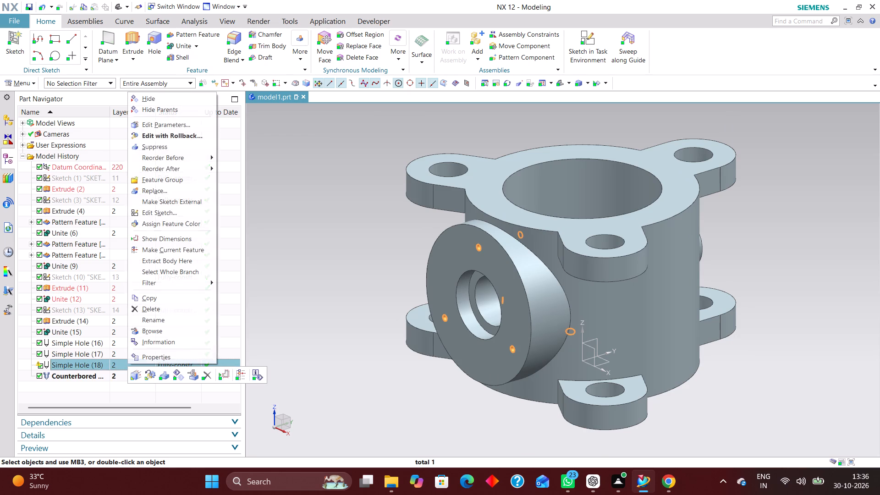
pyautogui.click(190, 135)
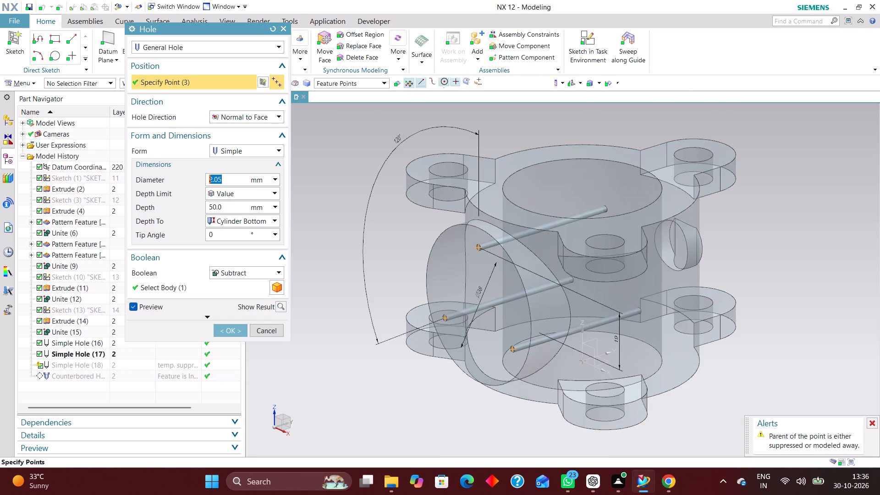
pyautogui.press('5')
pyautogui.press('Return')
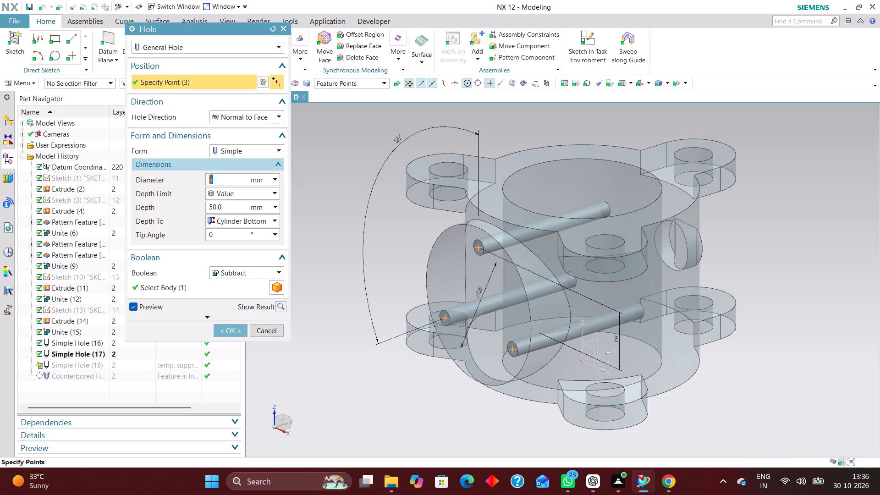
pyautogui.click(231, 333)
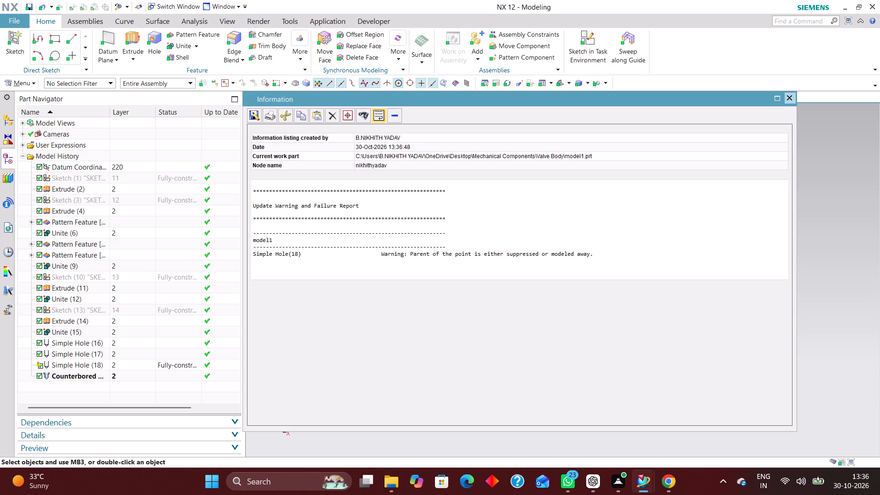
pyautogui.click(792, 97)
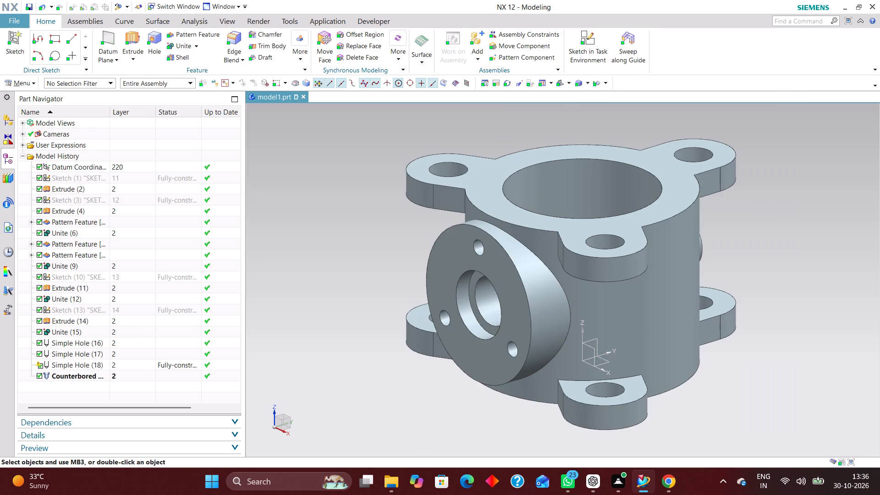
# Edit the three small holes on the side boss face, Simple Hole (18), and set their diameter to 4 mm.
pyautogui.click(133, 364)
pyautogui.click(132, 355)
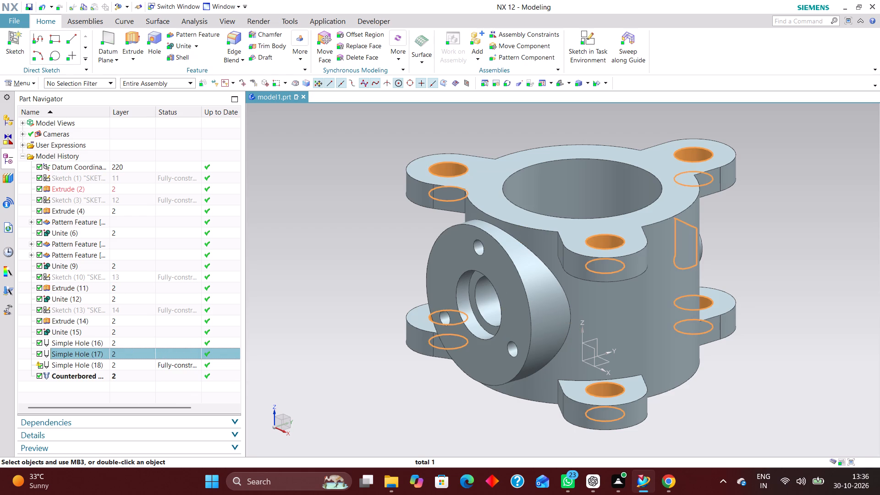
pyautogui.click(134, 366)
pyautogui.rightClick(134, 365)
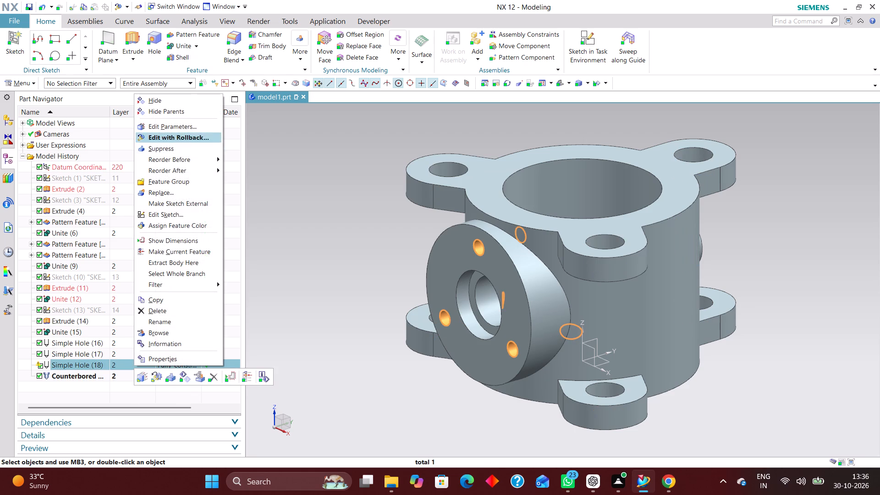
pyautogui.click(192, 137)
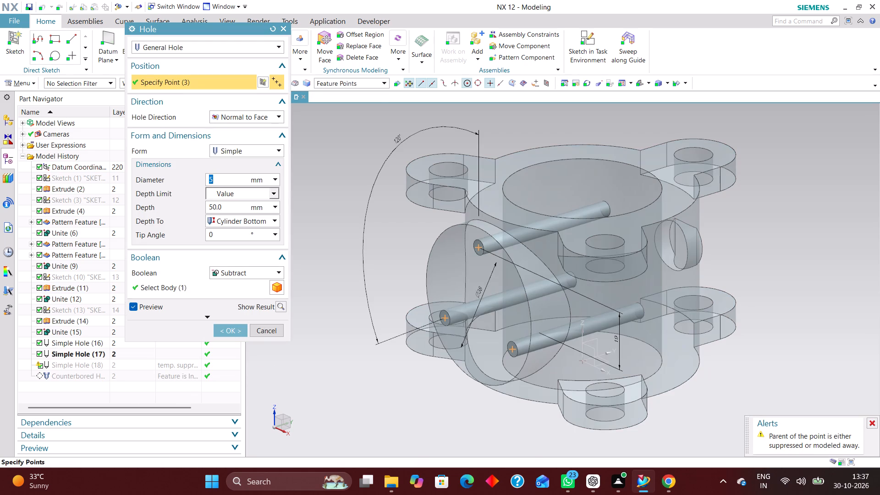
pyautogui.press('4')
pyautogui.press('Return')
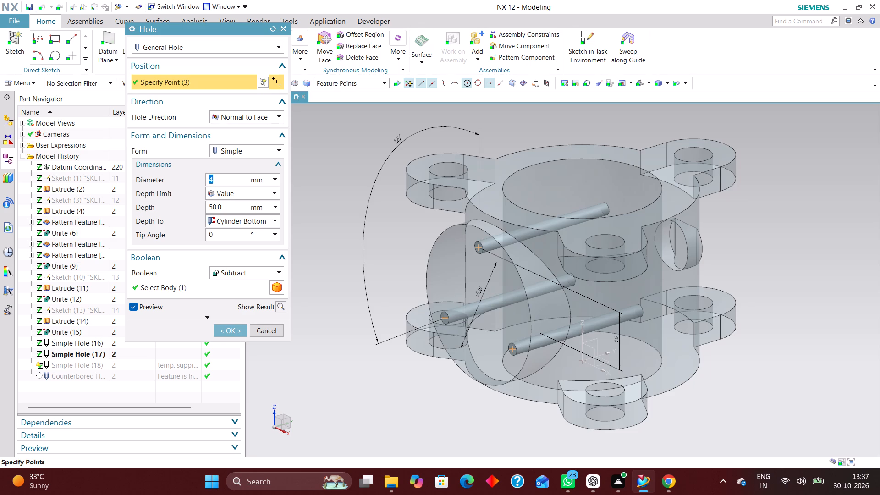
pyautogui.click(230, 329)
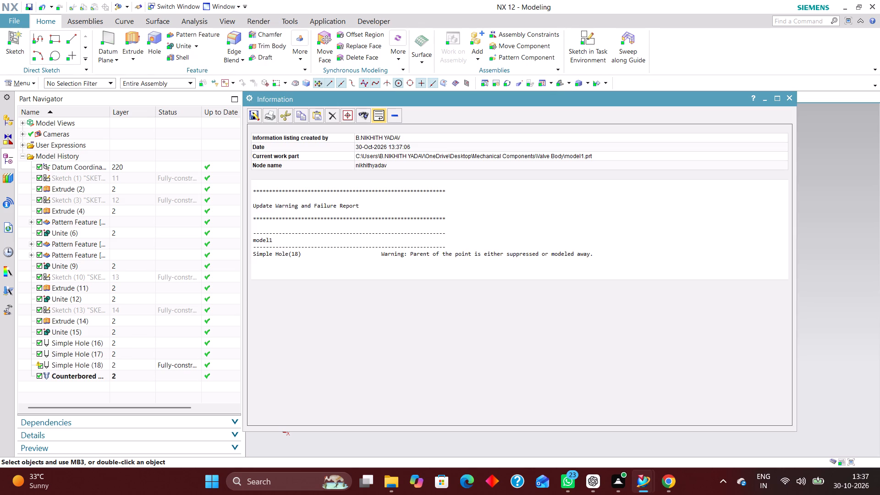
pyautogui.click(793, 98)
pyautogui.scroll(-2, 490, 245)
pyautogui.scroll(2, 407, 241)
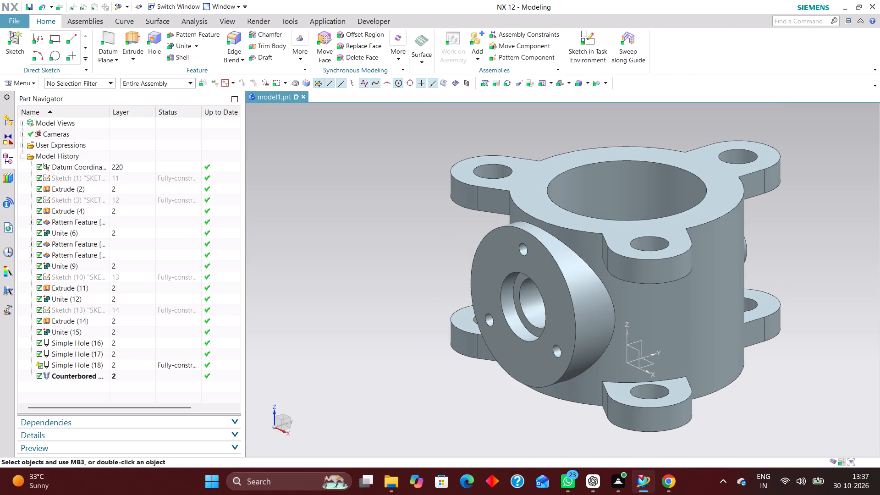
pyautogui.scroll(-2, 629, 248)
pyautogui.scroll(2, 642, 258)
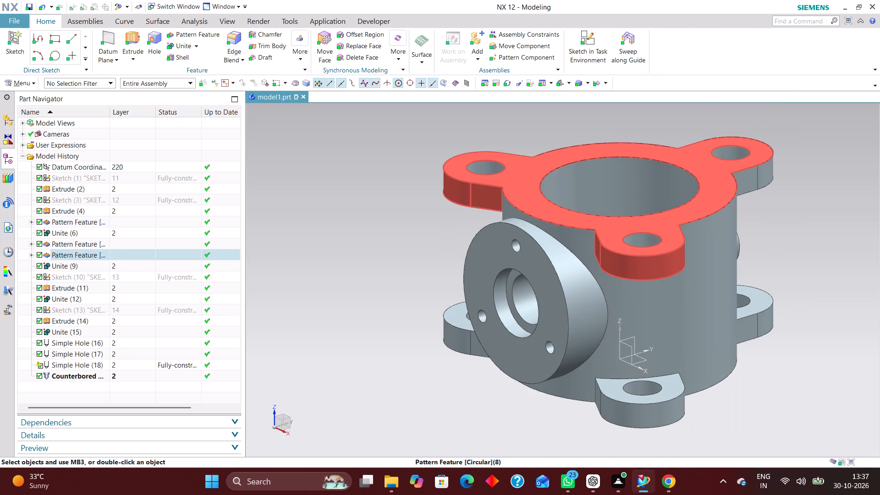
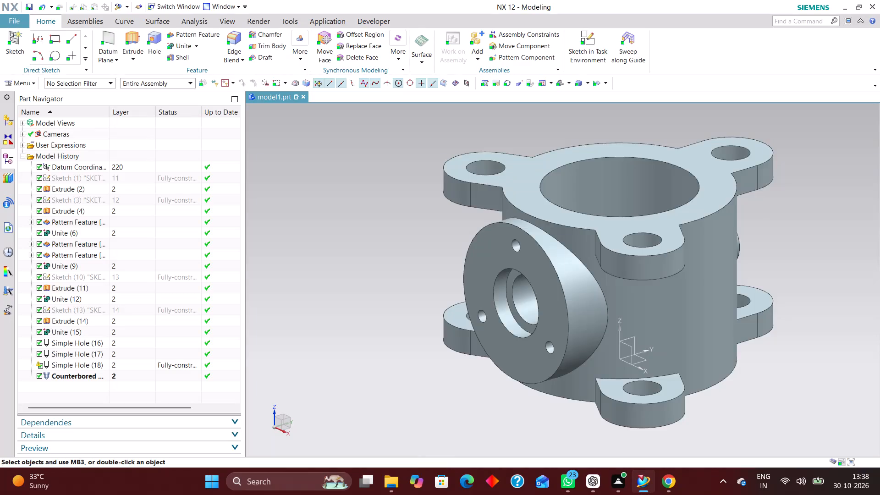
# Examine the valve body from several sides, checking the side boss, small boss, lugs and main bore.
pyautogui.scroll(-3, 409, 346)
pyautogui.scroll(3, 434, 368)
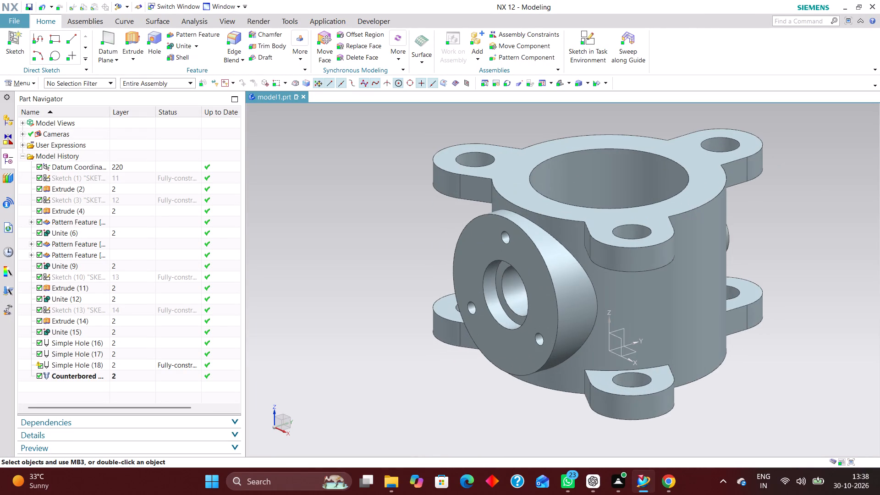
pyautogui.moveTo(443, 348); pyautogui.dragTo(476, 345, button='middle')
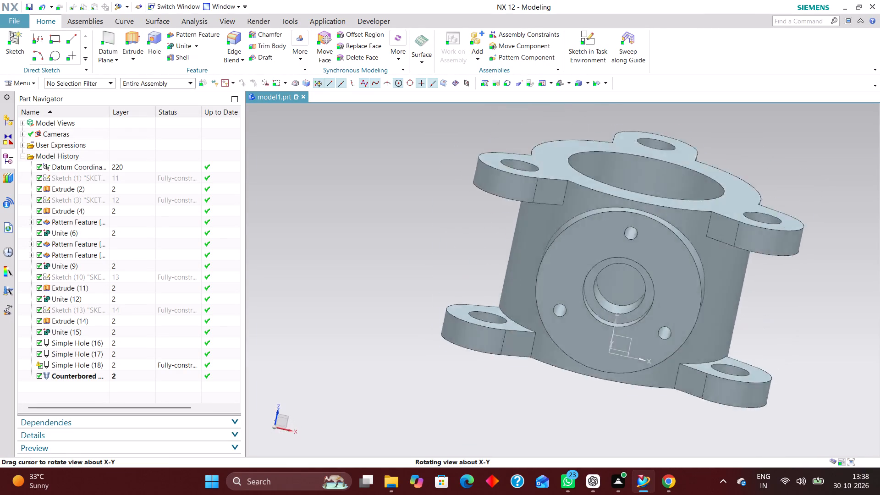
pyautogui.moveTo(476, 345); pyautogui.dragTo(434, 386, button='middle')
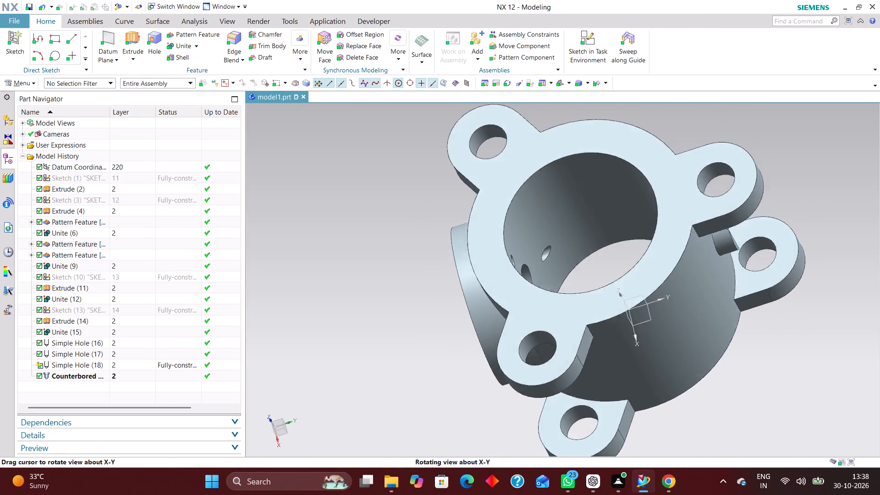
pyautogui.moveTo(434, 386); pyautogui.dragTo(449, 440, button='middle')
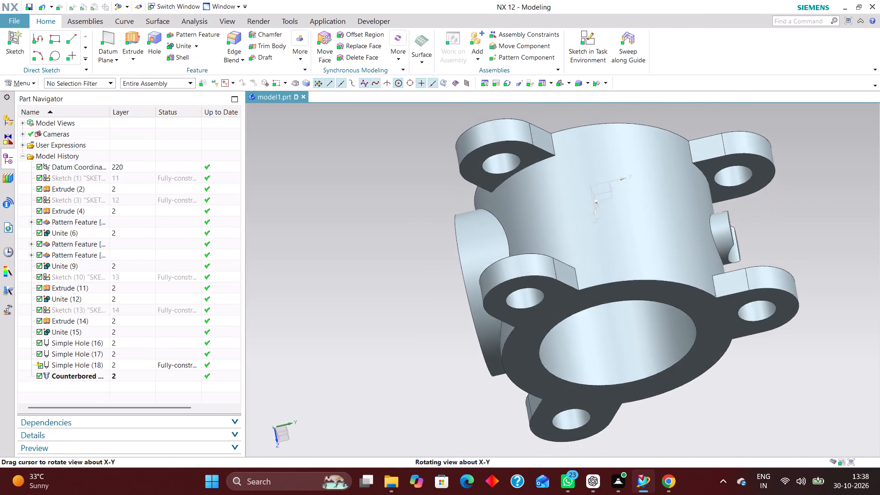
pyautogui.moveTo(449, 440); pyautogui.dragTo(449, 445, button='middle')
pyautogui.moveTo(449, 424); pyautogui.dragTo(434, 336, button='middle')
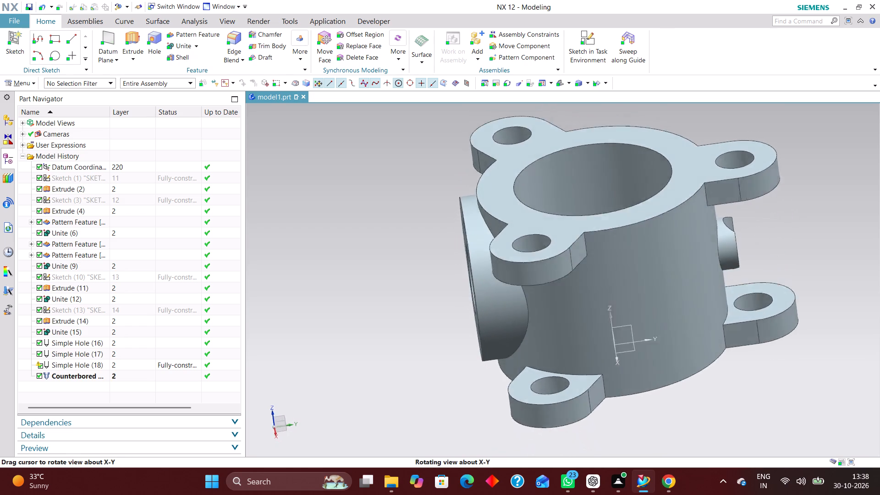
pyautogui.moveTo(434, 336); pyautogui.dragTo(435, 346, button='middle')
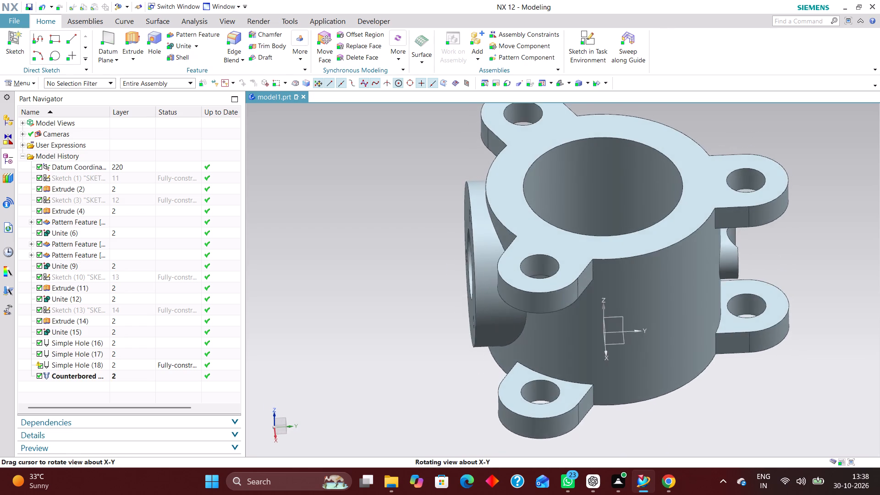
pyautogui.moveTo(435, 346); pyautogui.dragTo(433, 351, button='middle')
pyautogui.scroll(3, 803, 376)
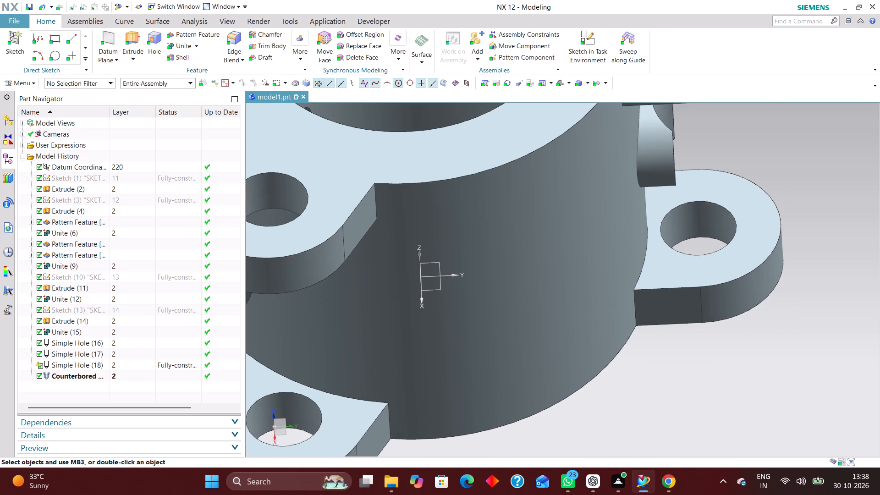
pyautogui.click(555, 81)
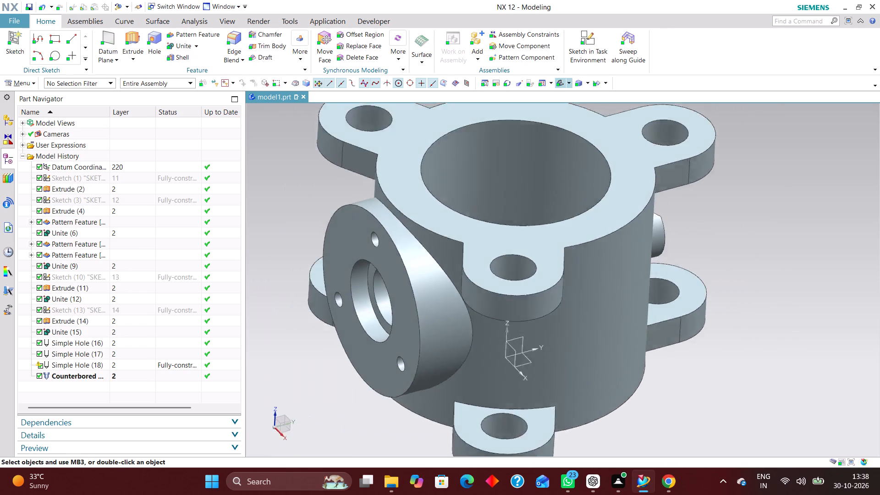
pyautogui.moveTo(781, 267); pyautogui.dragTo(763, 284, button='middle')
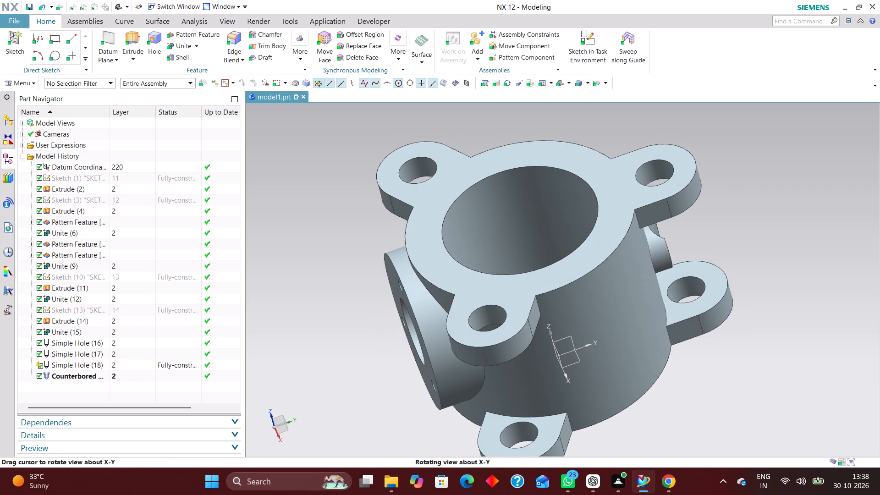
pyautogui.moveTo(763, 284); pyautogui.dragTo(764, 286, button='middle')
pyautogui.scroll(2, 645, 187)
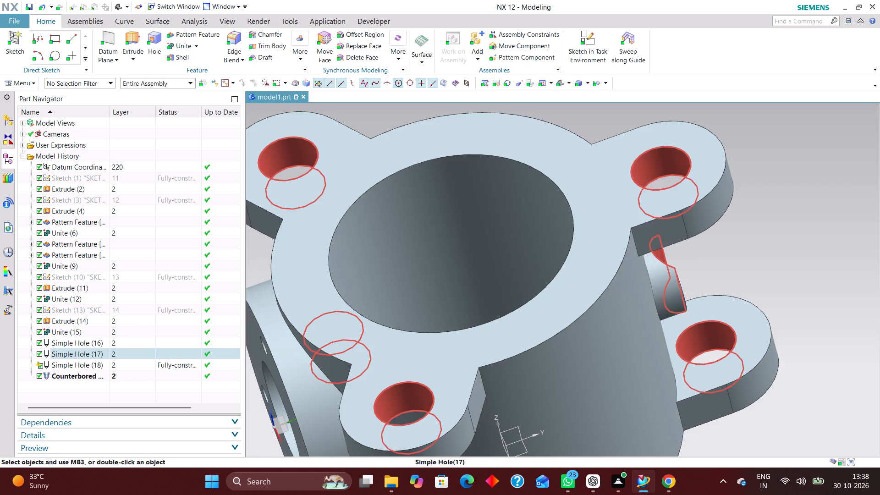
# Open the lug holes' Simple Hole (17) feature and review its diameter and depth settings.
pyautogui.doubleClick(676, 159)
pyautogui.scroll(-2, 768, 178)
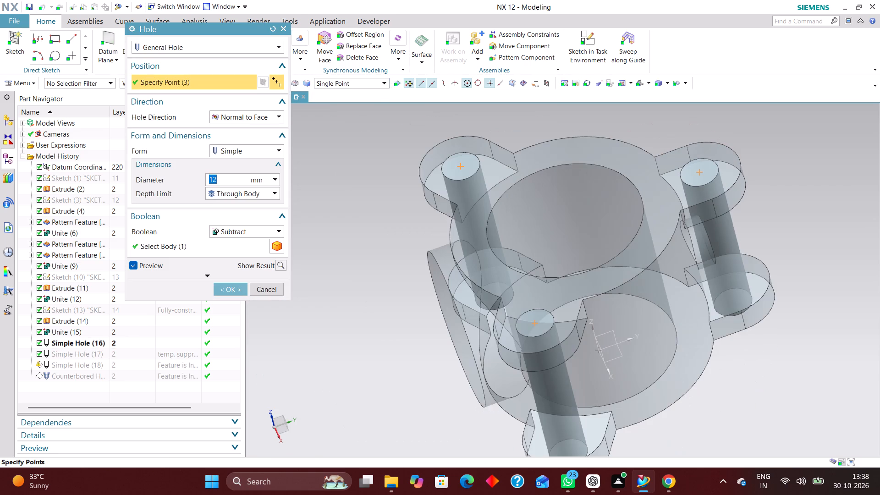
pyautogui.moveTo(808, 282); pyautogui.dragTo(804, 248, button='middle')
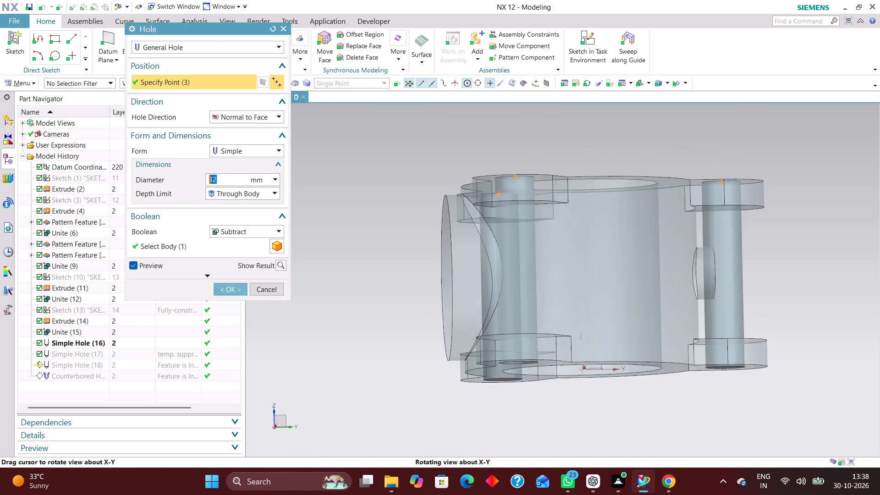
pyautogui.moveTo(804, 248); pyautogui.dragTo(804, 265, button='middle')
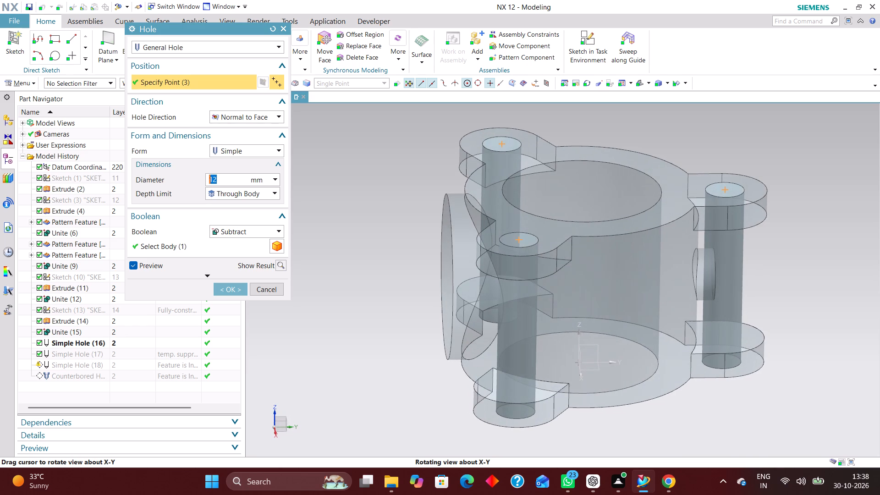
pyautogui.moveTo(804, 265); pyautogui.dragTo(805, 266, button='middle')
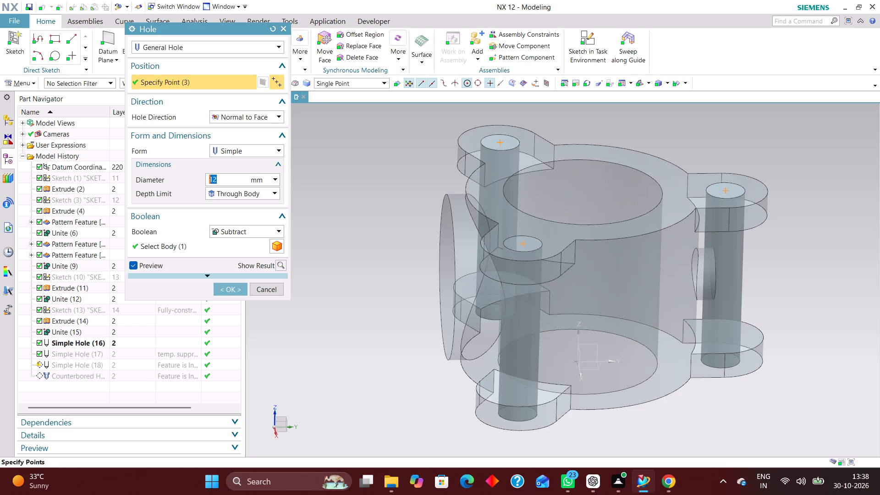
pyautogui.click(224, 287)
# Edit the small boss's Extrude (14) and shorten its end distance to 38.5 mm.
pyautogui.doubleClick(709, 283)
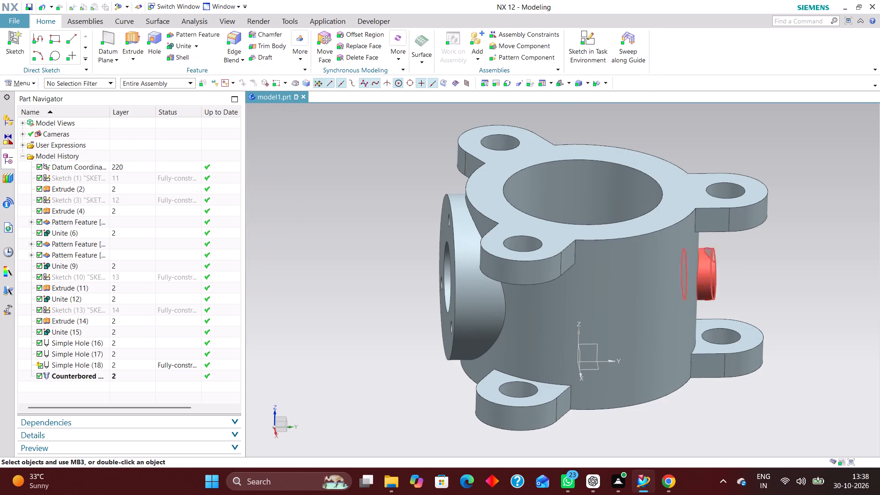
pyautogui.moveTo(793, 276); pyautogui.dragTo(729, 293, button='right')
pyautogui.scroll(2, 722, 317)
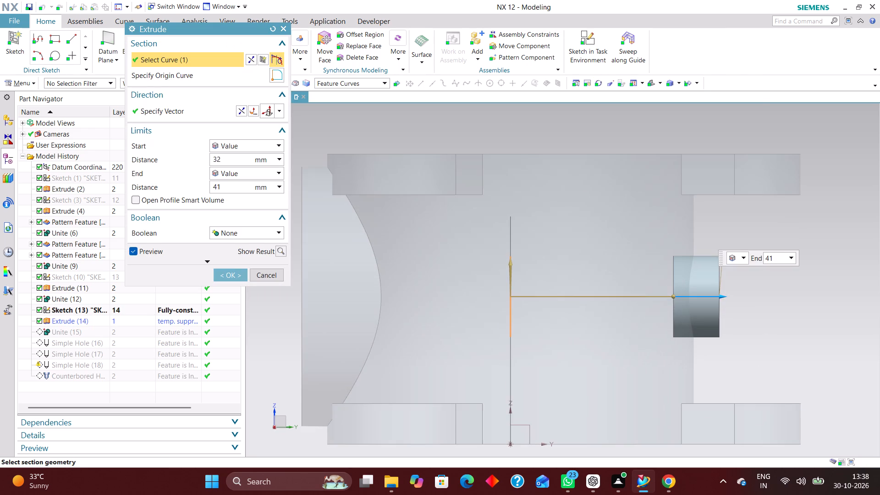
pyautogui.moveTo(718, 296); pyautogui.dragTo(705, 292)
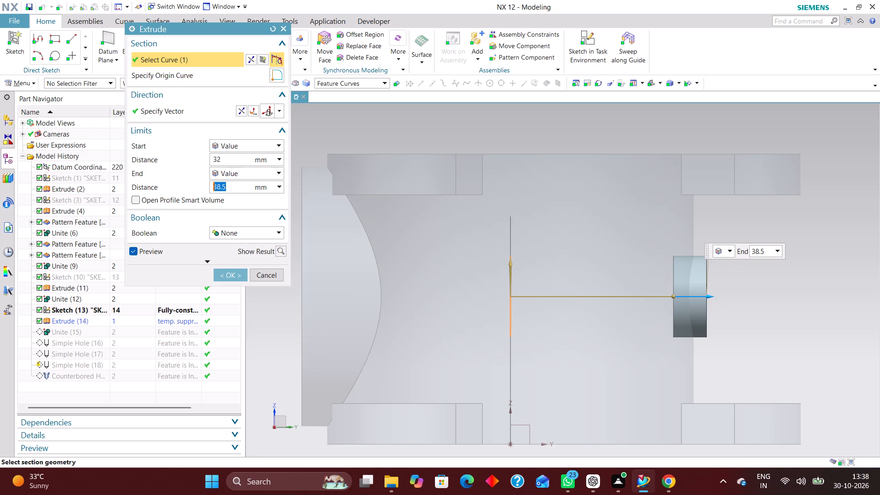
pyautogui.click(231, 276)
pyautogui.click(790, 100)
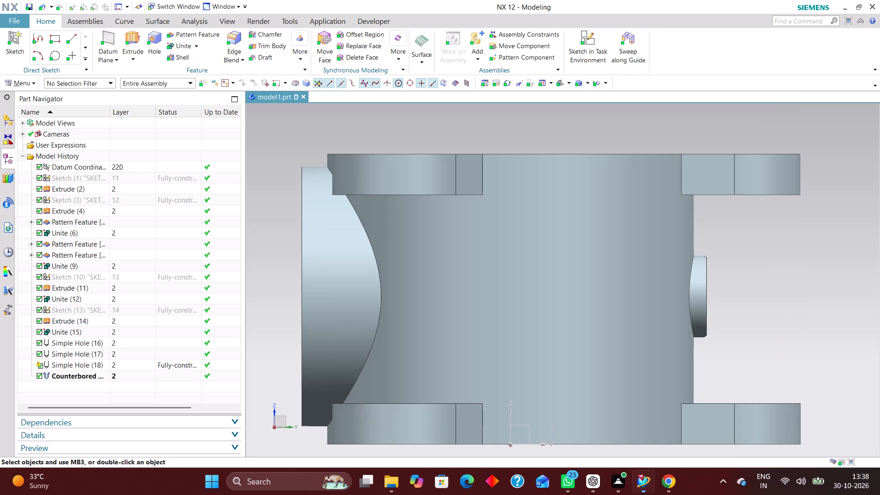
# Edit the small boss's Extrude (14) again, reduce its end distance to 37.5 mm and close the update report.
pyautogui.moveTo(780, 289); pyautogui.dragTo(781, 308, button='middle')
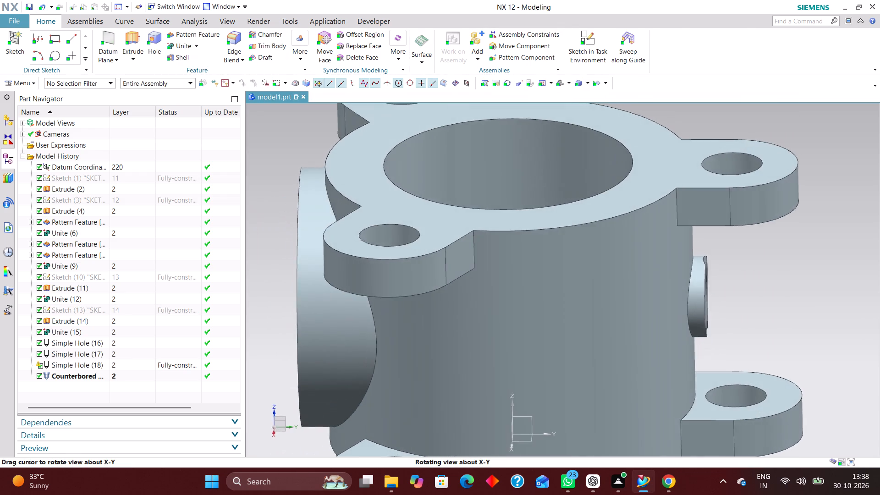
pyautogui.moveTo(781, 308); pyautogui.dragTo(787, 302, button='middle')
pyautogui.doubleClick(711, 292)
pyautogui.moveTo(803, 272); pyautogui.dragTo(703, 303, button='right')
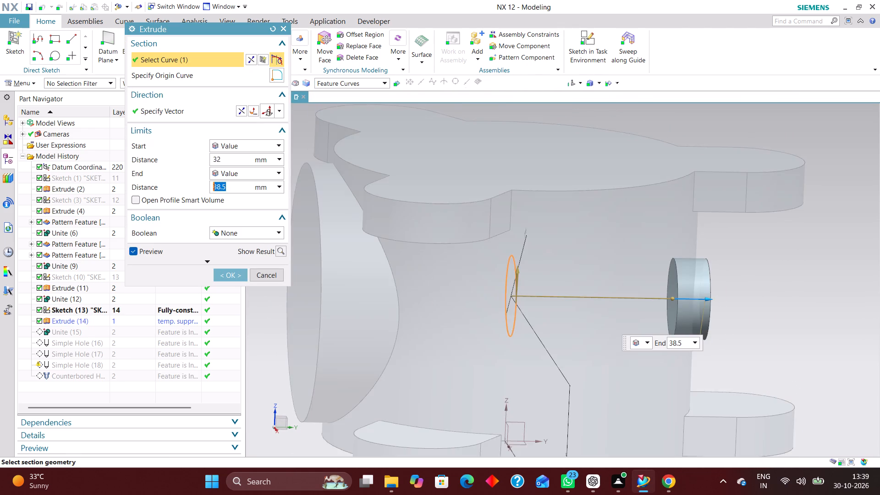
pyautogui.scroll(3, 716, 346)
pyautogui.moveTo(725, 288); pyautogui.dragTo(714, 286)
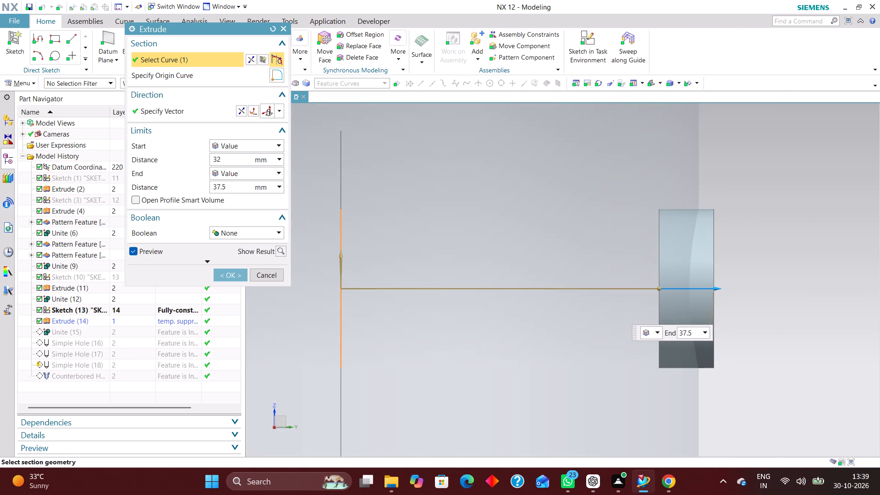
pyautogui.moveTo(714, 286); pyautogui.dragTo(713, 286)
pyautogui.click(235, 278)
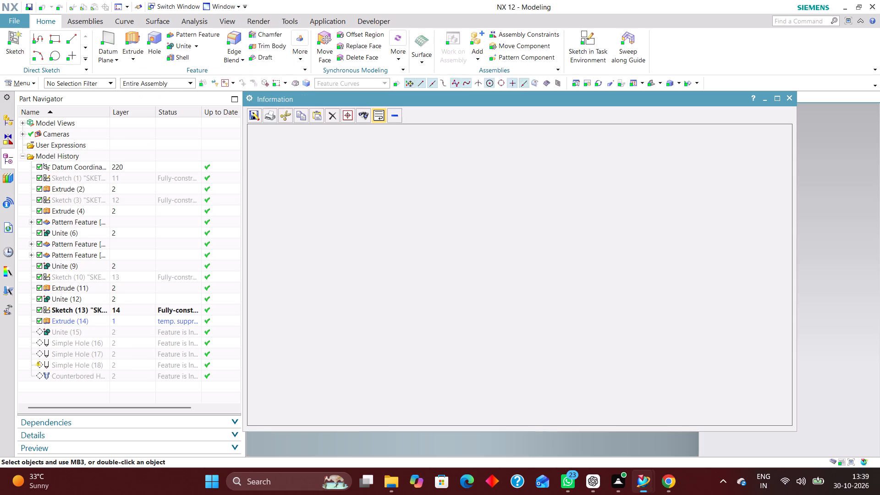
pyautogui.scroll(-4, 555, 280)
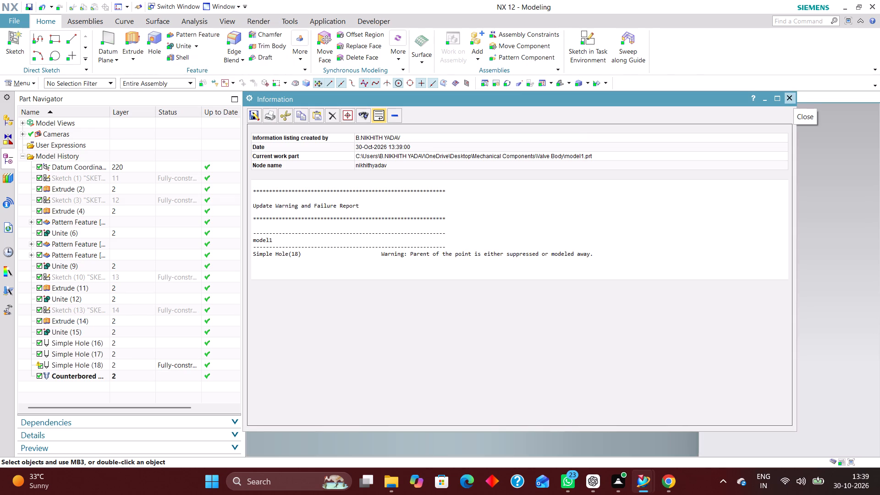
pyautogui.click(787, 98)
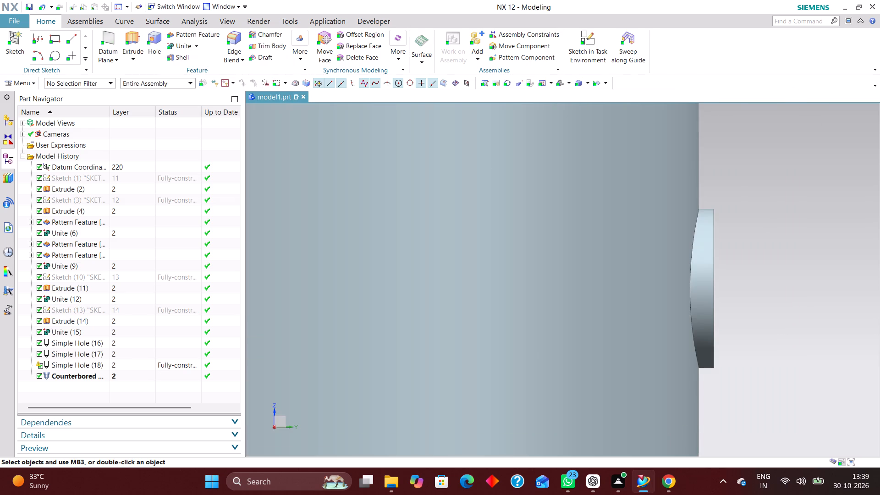
# Examine the whole valve body around the small boss, side boss, lugs and main bore.
pyautogui.scroll(-4, 663, 219)
pyautogui.moveTo(709, 243); pyautogui.dragTo(718, 247, button='middle')
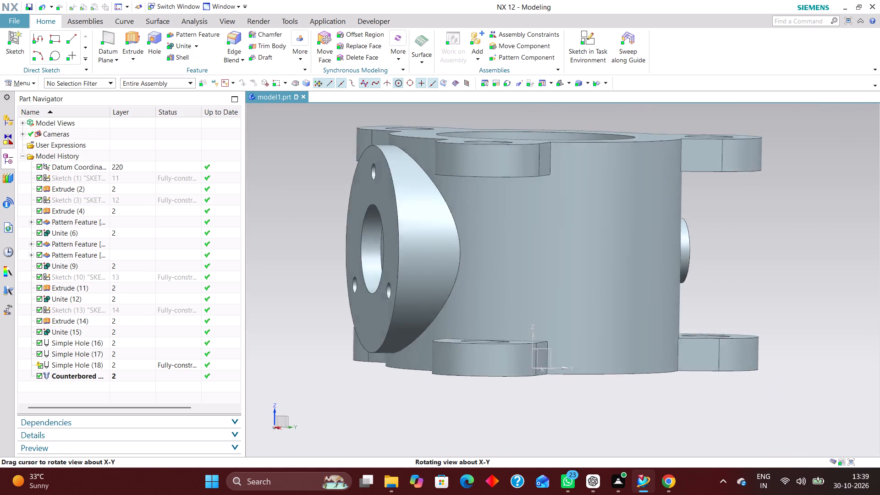
pyautogui.moveTo(718, 247); pyautogui.dragTo(740, 252, button='middle')
pyautogui.click(560, 83)
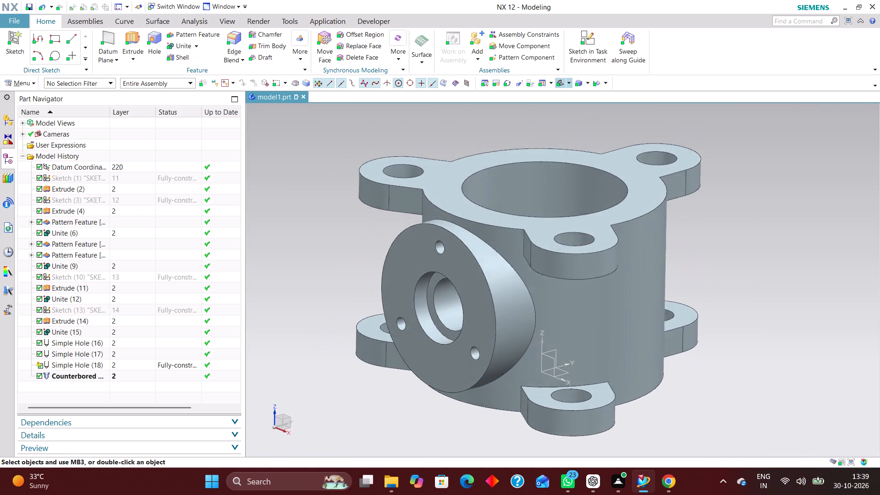
pyautogui.moveTo(686, 298); pyautogui.dragTo(684, 346, button='middle')
pyautogui.scroll(1, 676, 305)
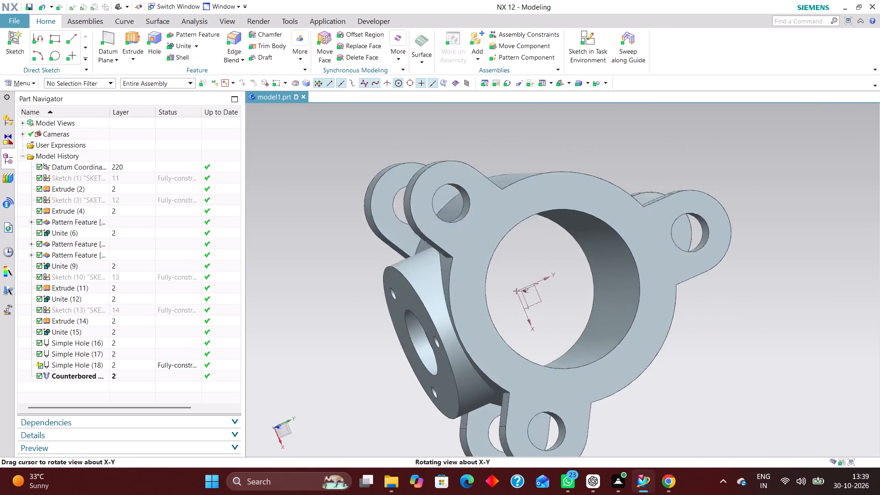
pyautogui.moveTo(684, 346); pyautogui.dragTo(672, 293, button='middle')
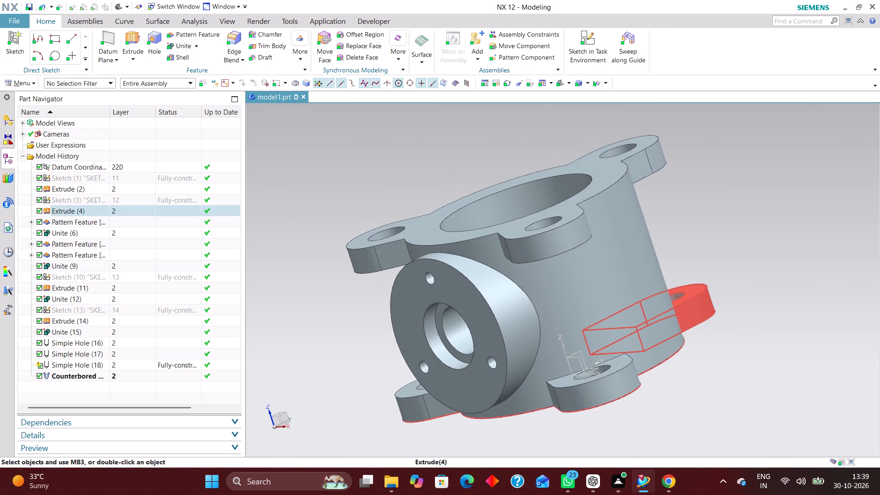
pyautogui.moveTo(671, 293); pyautogui.dragTo(664, 298, button='middle')
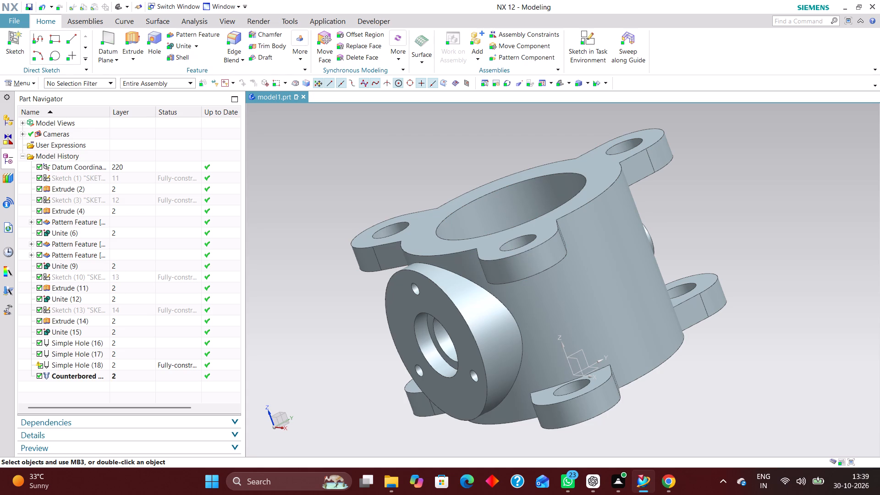
# Open the main bore's Simple Hole (16) with rollback to review its hole settings.
pyautogui.click(79, 341)
pyautogui.rightClick(85, 338)
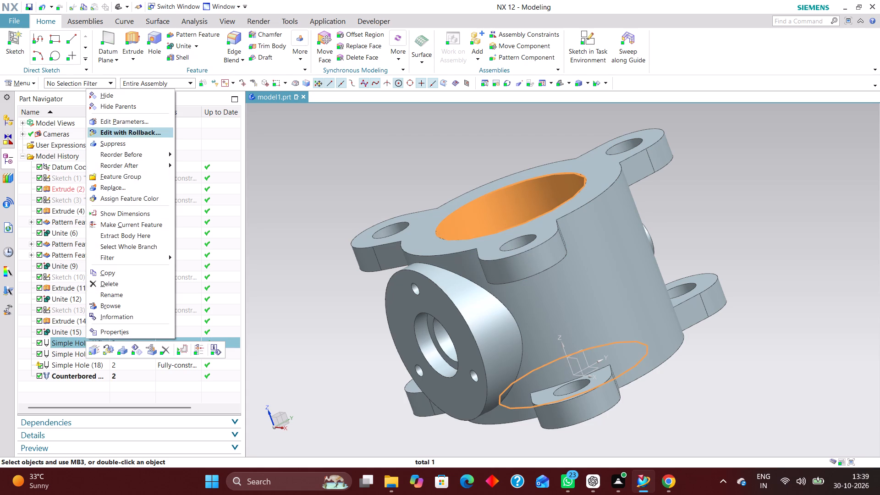
pyautogui.click(137, 135)
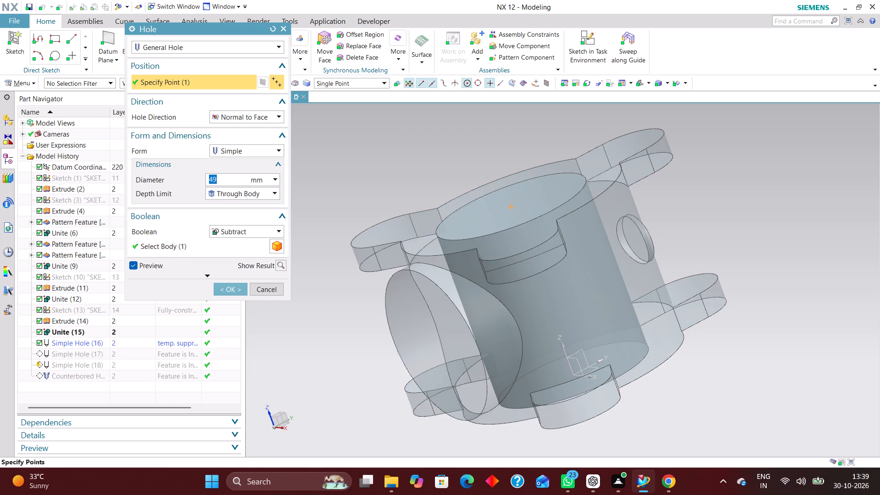
pyautogui.click(272, 287)
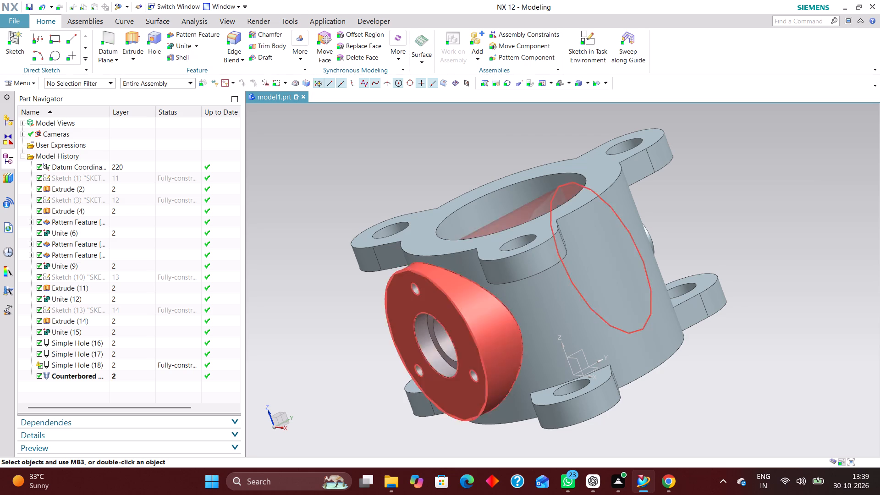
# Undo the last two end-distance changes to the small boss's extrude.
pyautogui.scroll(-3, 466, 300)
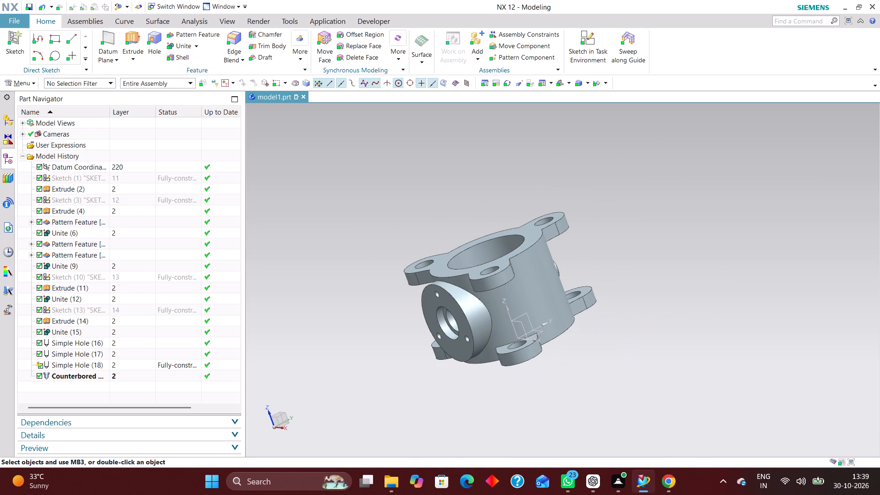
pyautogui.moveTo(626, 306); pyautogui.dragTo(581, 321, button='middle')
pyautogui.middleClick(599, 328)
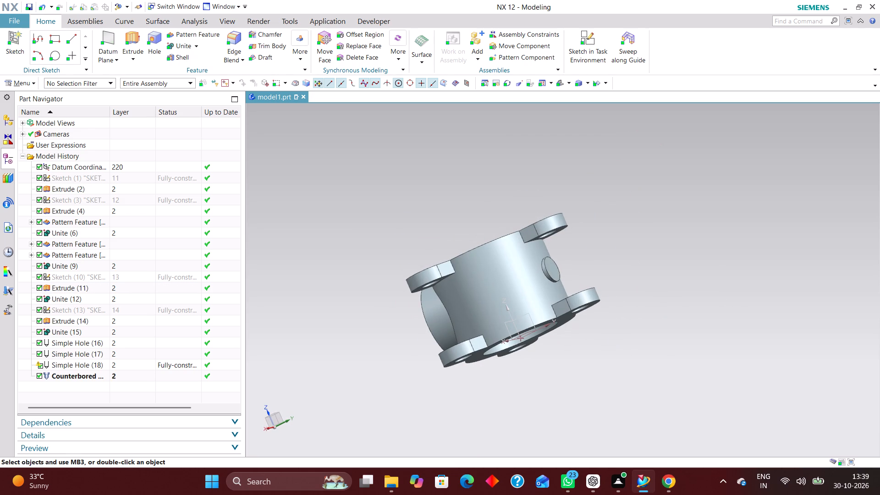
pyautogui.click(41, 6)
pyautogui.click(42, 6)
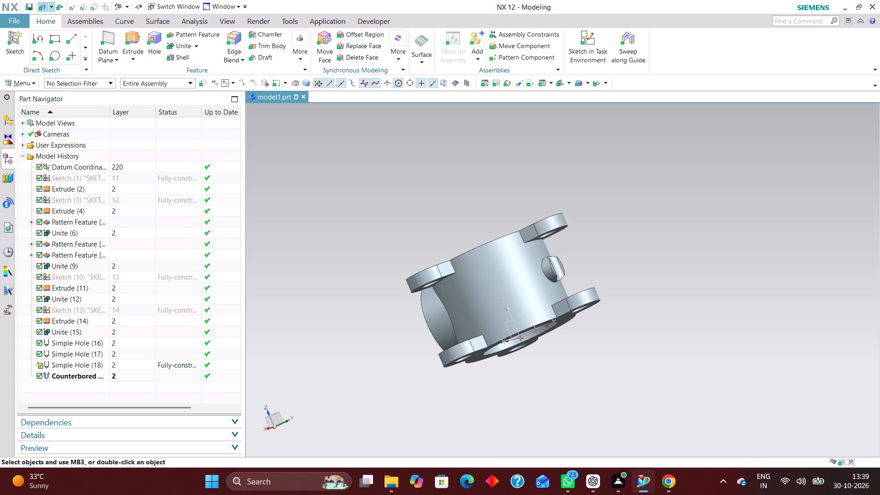
# Edit the lug holes' Simple Hole (17) with rollback, remove the hole point on the lug above the small boss, and close the update report.
pyautogui.moveTo(630, 231); pyautogui.dragTo(651, 255, button='middle')
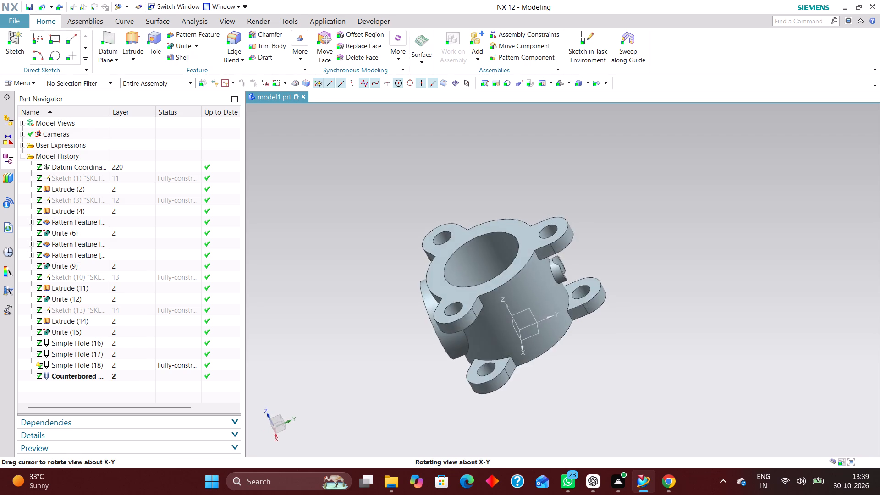
pyautogui.moveTo(651, 255); pyautogui.dragTo(662, 248, button='middle')
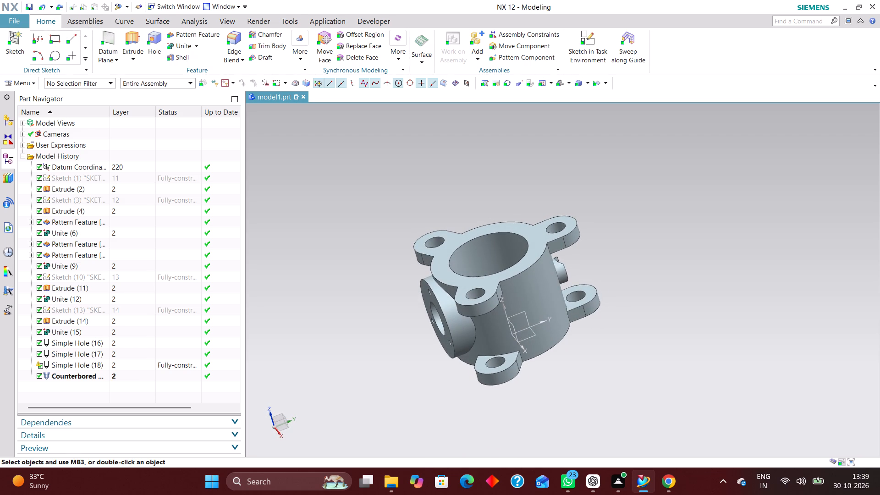
pyautogui.click(102, 352)
pyautogui.rightClick(102, 352)
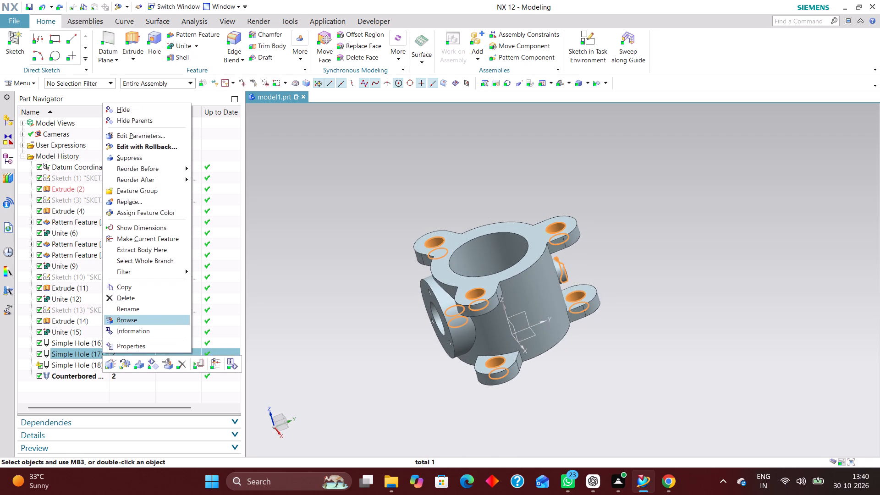
pyautogui.click(160, 146)
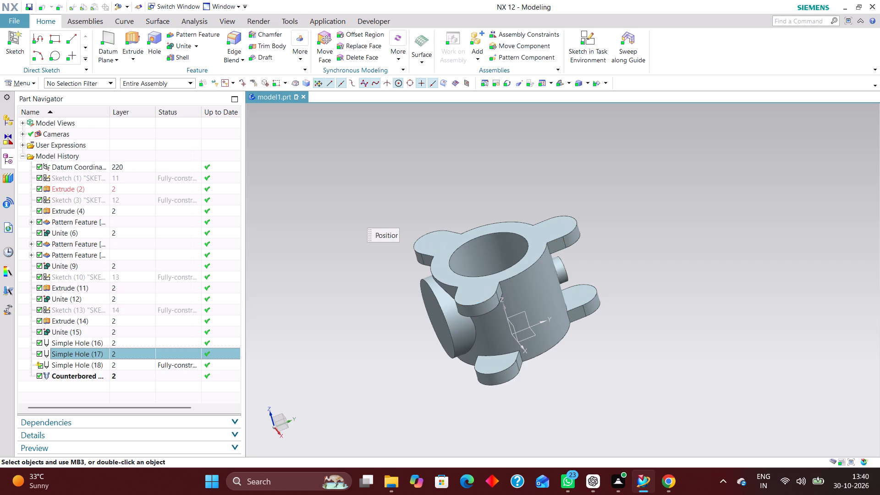
pyautogui.scroll(3, 586, 255)
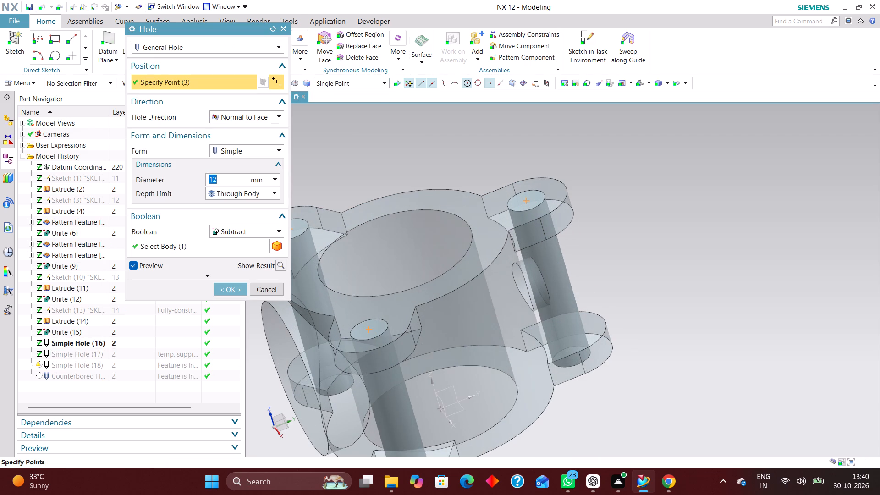
pyautogui.keyDown('shift'); pyautogui.click(528, 203); pyautogui.keyUp('shift')
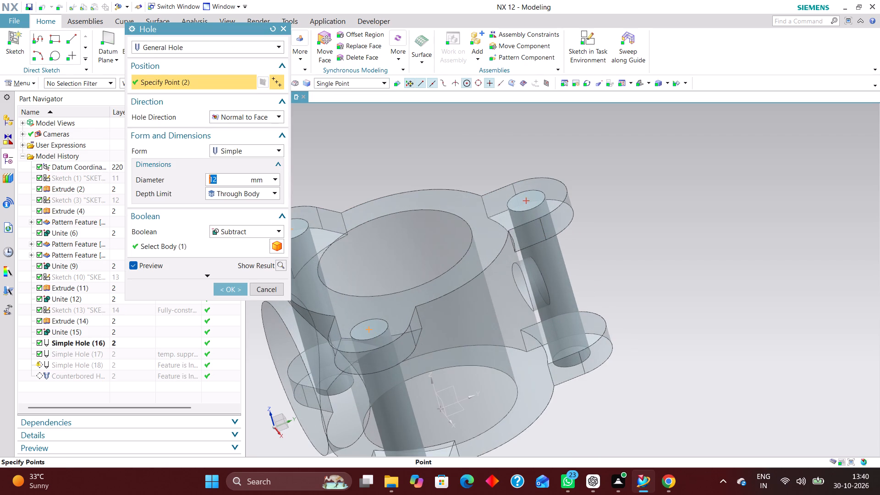
pyautogui.scroll(-2, 633, 216)
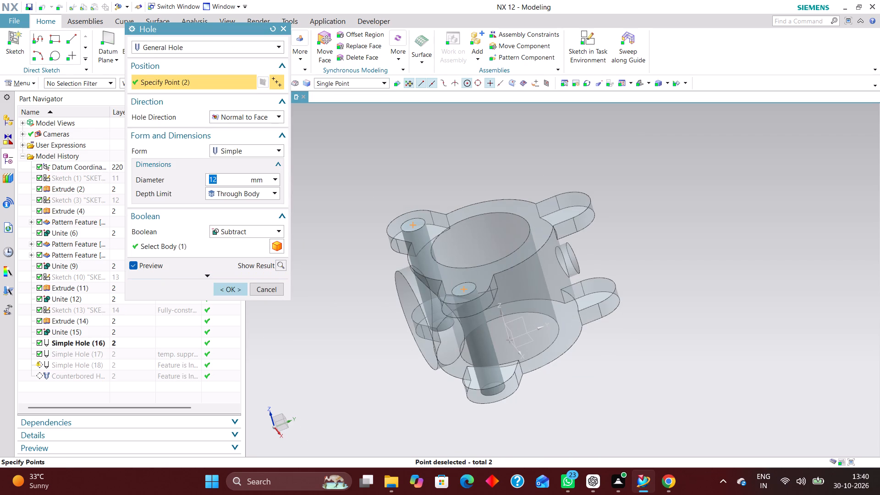
pyautogui.click(233, 288)
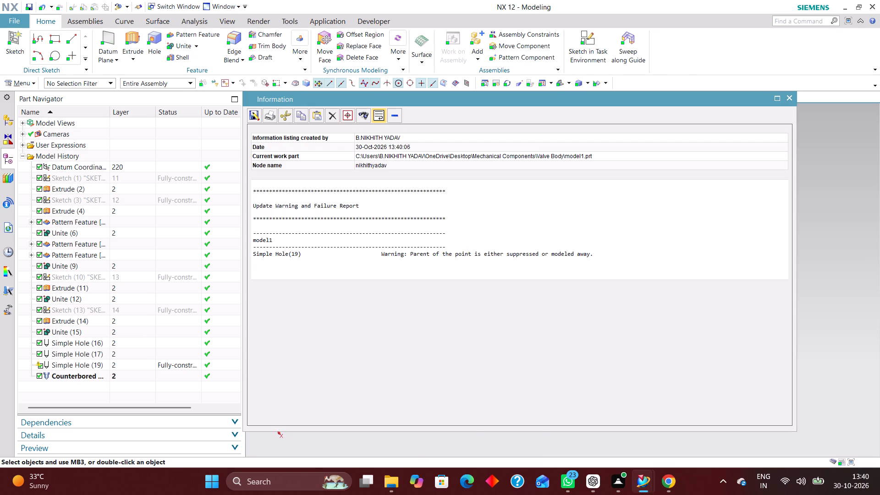
pyautogui.click(790, 95)
# Create a simple 12 mm hole at the arc centre of the upper lug above the small boss, with depth limit Until Next.
pyautogui.moveTo(664, 208); pyautogui.dragTo(636, 197, button='middle')
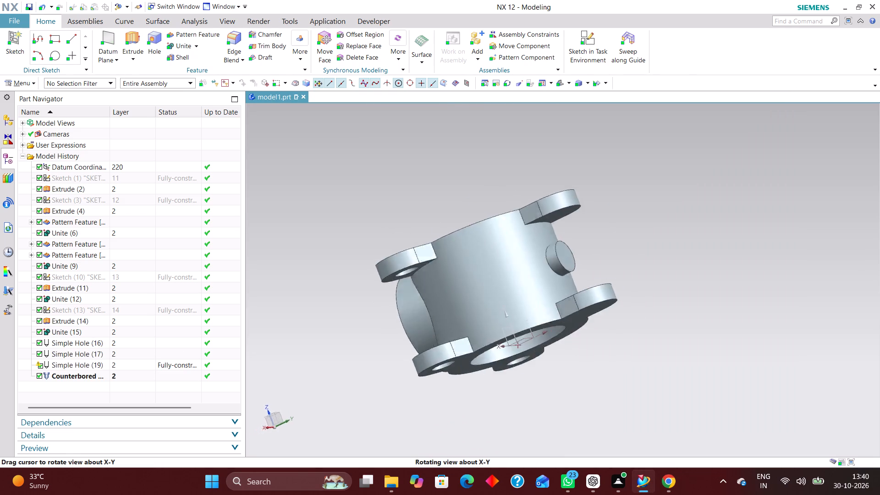
pyautogui.moveTo(636, 197); pyautogui.dragTo(619, 197, button='middle')
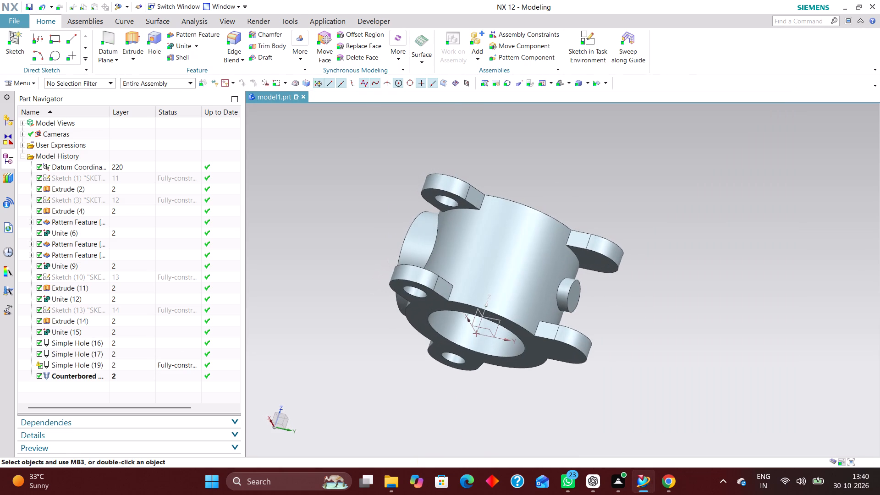
pyautogui.click(151, 35)
pyautogui.scroll(4, 610, 294)
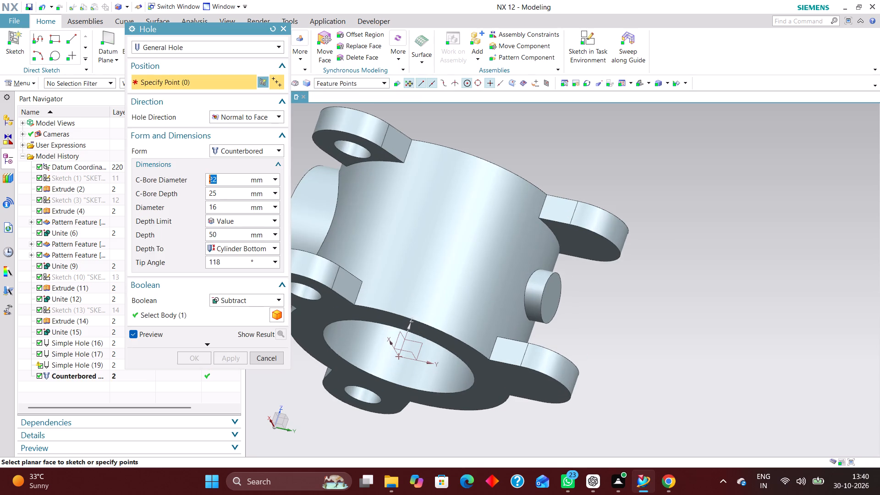
pyautogui.click(611, 239)
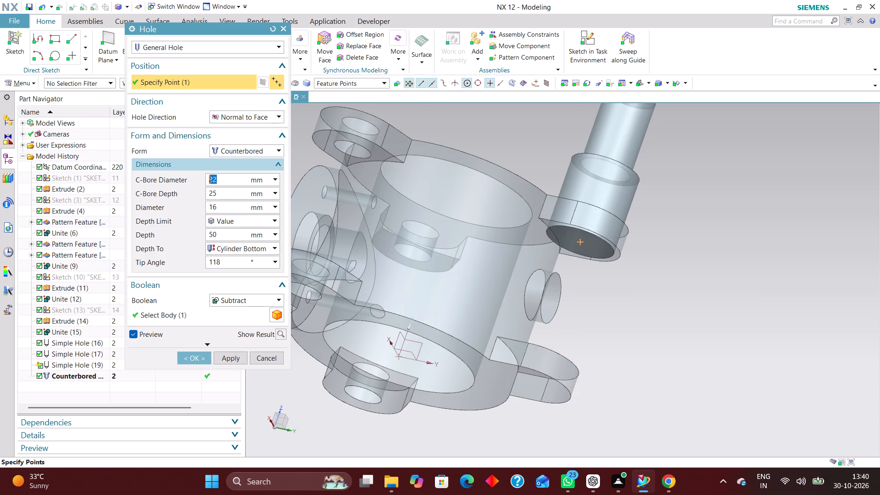
pyautogui.click(258, 152)
pyautogui.click(252, 167)
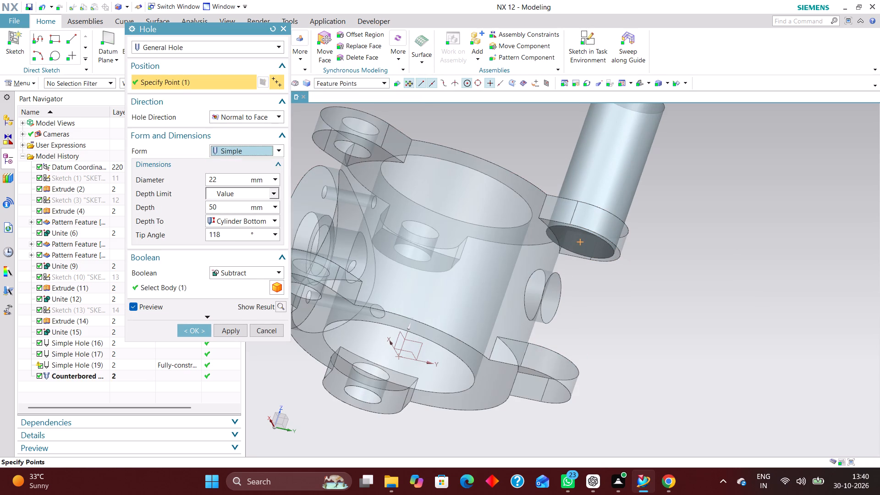
pyautogui.moveTo(229, 180); pyautogui.dragTo(149, 184)
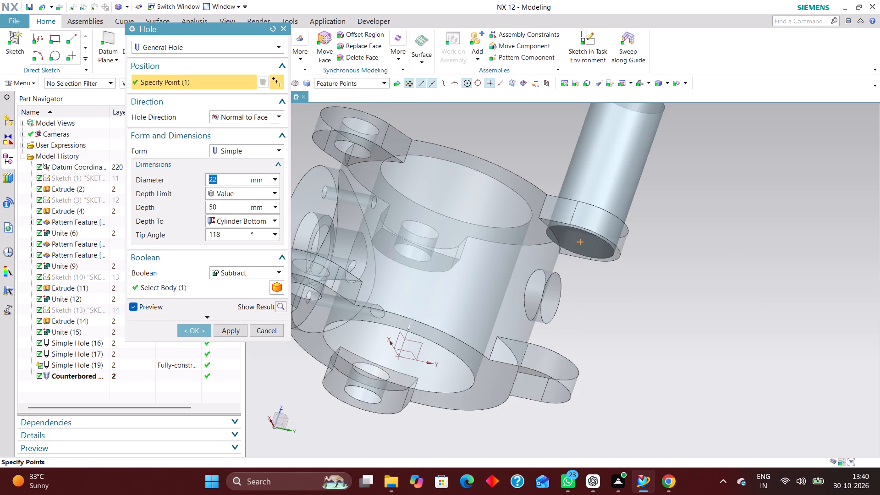
pyautogui.press('1')
pyautogui.press('2')
pyautogui.press('Return')
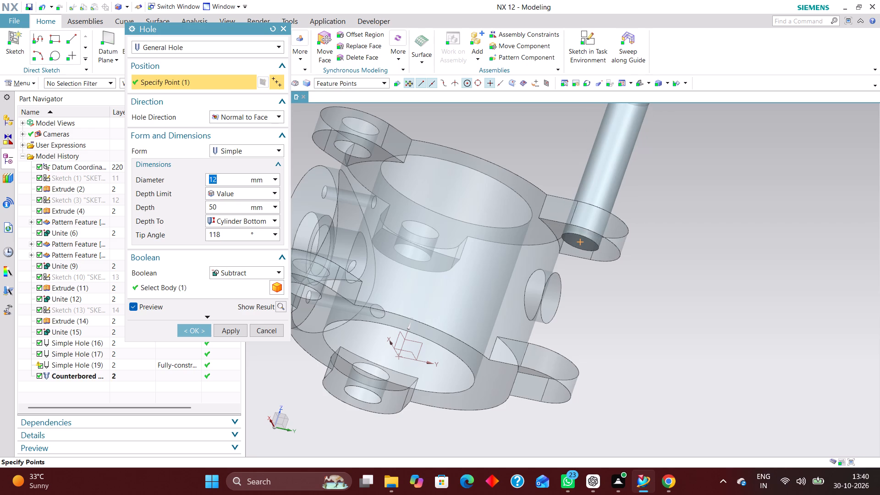
pyautogui.click(244, 195)
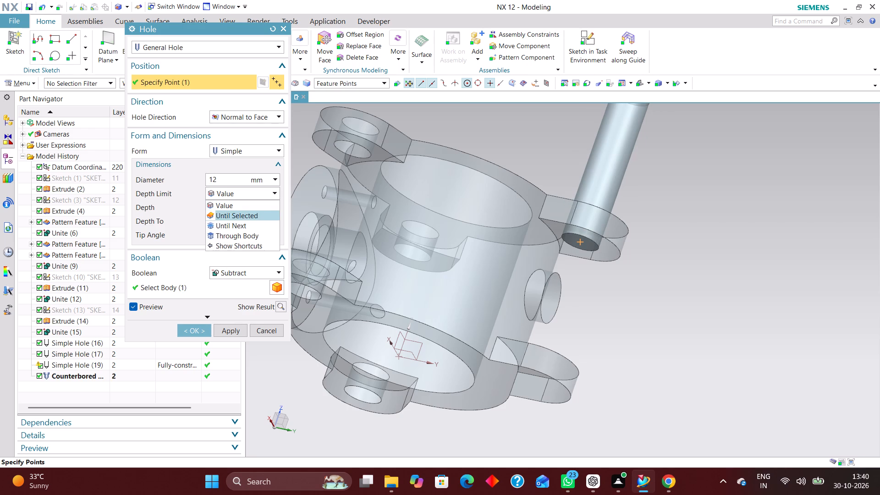
pyautogui.click(244, 224)
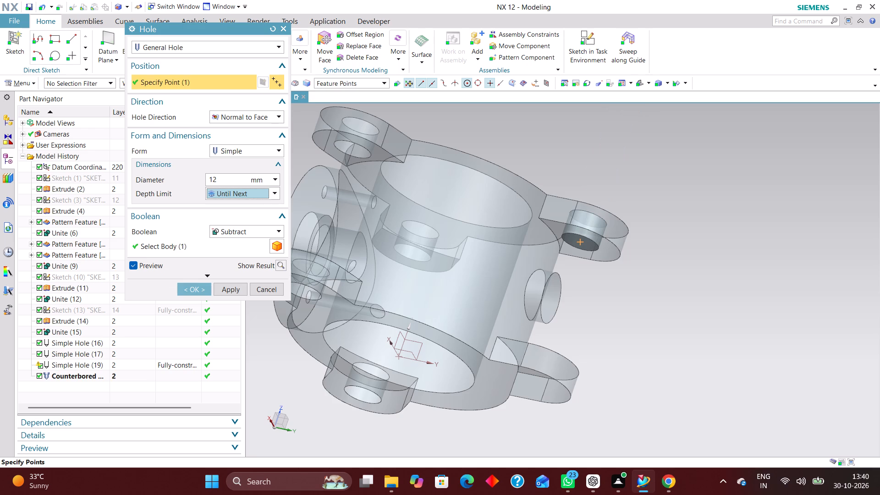
pyautogui.moveTo(667, 199); pyautogui.dragTo(661, 253, button='middle')
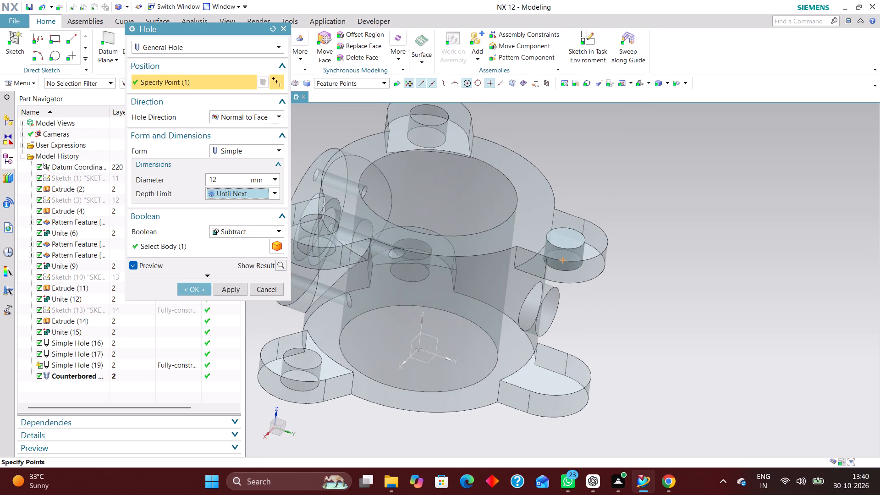
pyautogui.click(189, 287)
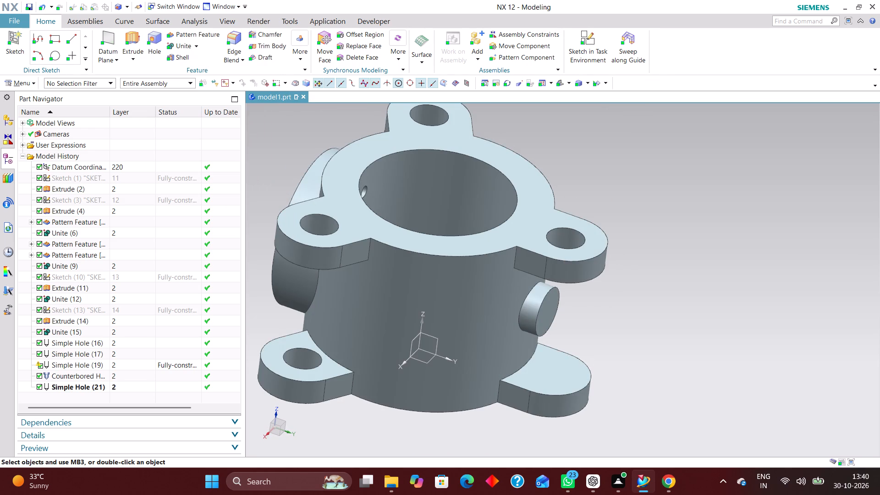
# Create a matching simple 12 mm hole, depth limit Until Next, at the arc centre of the lower lug below the small boss.
pyautogui.click(153, 44)
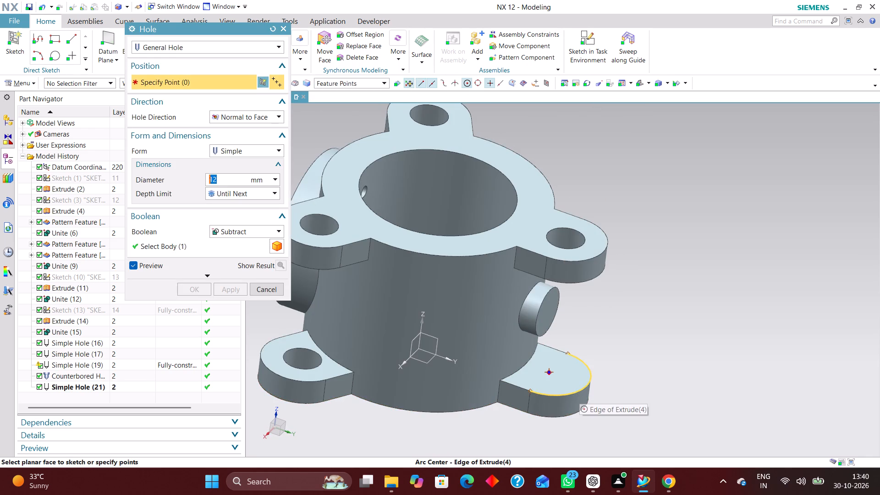
pyautogui.click(579, 391)
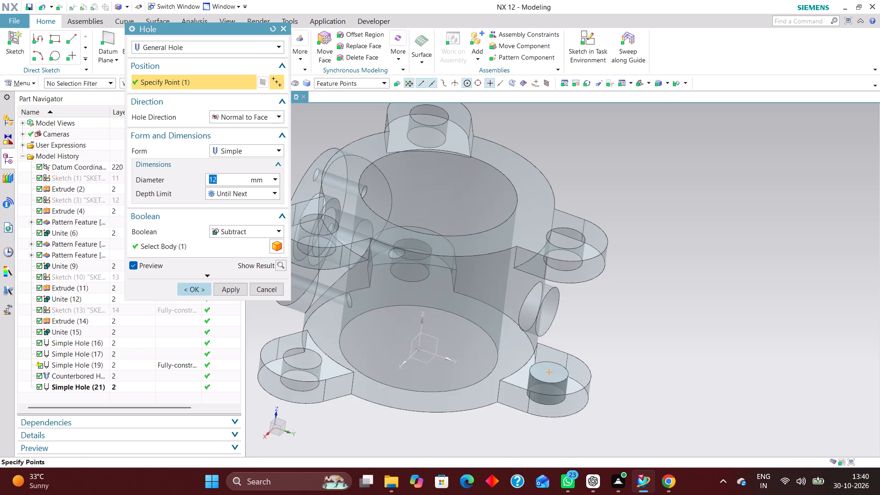
pyautogui.click(192, 289)
pyautogui.scroll(-2, 751, 282)
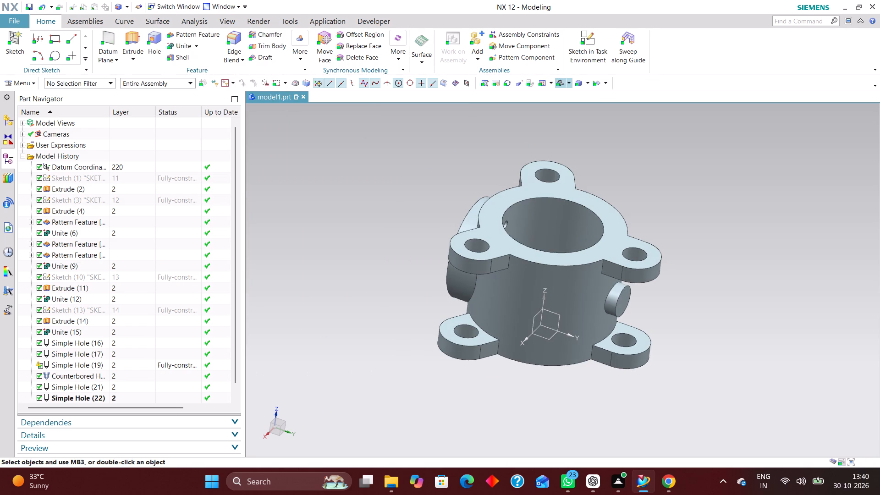
# Open the small boss's Extrude (14) and review its limits in a side view of the body.
pyautogui.click(558, 83)
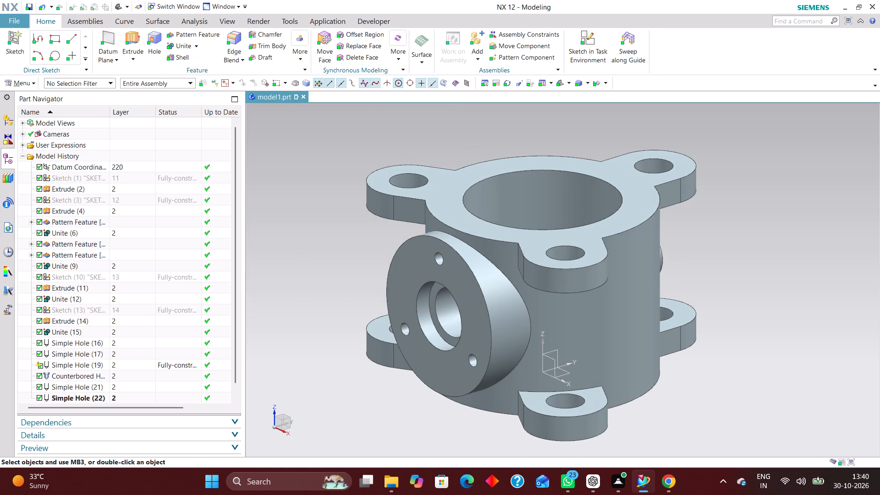
pyautogui.scroll(-2, 756, 213)
pyautogui.scroll(2, 748, 233)
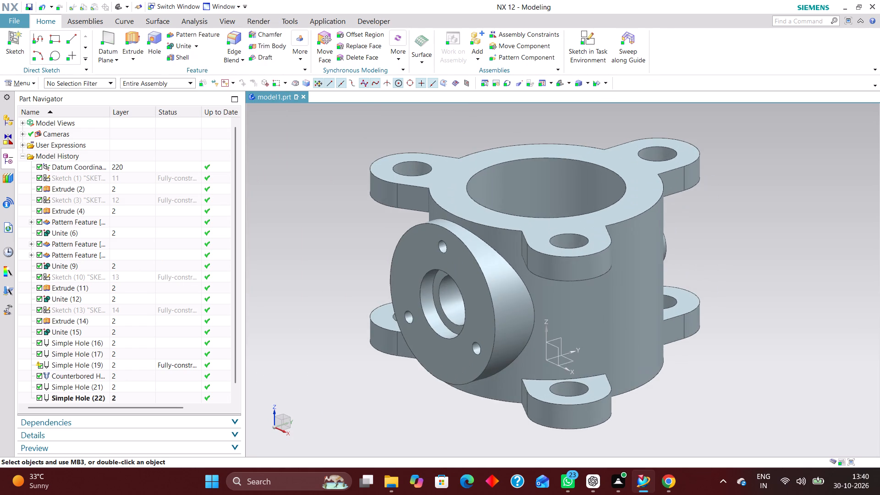
pyautogui.moveTo(753, 264); pyautogui.dragTo(704, 262, button='middle')
pyautogui.doubleClick(633, 236)
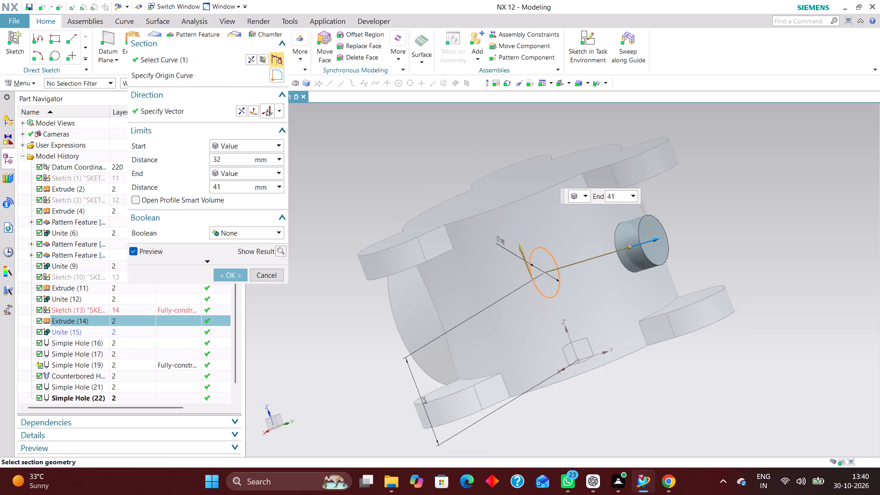
pyautogui.moveTo(770, 215); pyautogui.dragTo(691, 219, button='right')
pyautogui.click(226, 278)
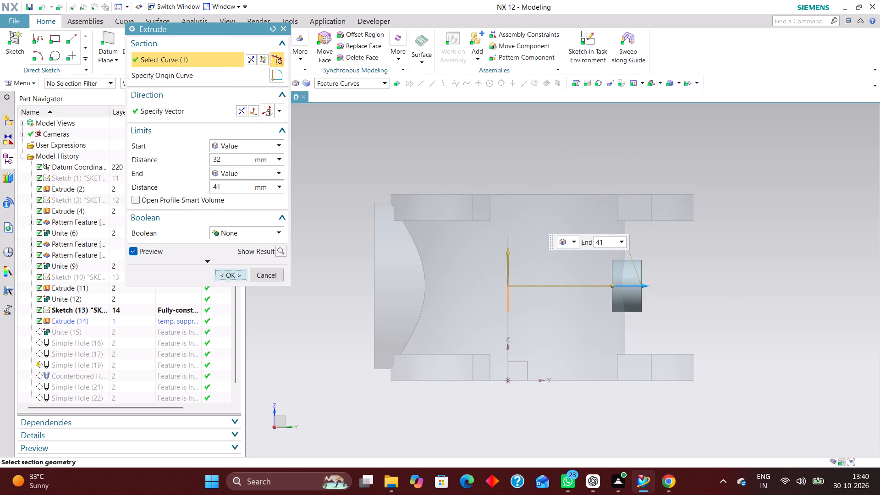
# Examine the main bore, lug holes and side boss from below and above, ending in the trimetric-style pictorial view.
pyautogui.moveTo(397, 220); pyautogui.dragTo(422, 302, button='middle')
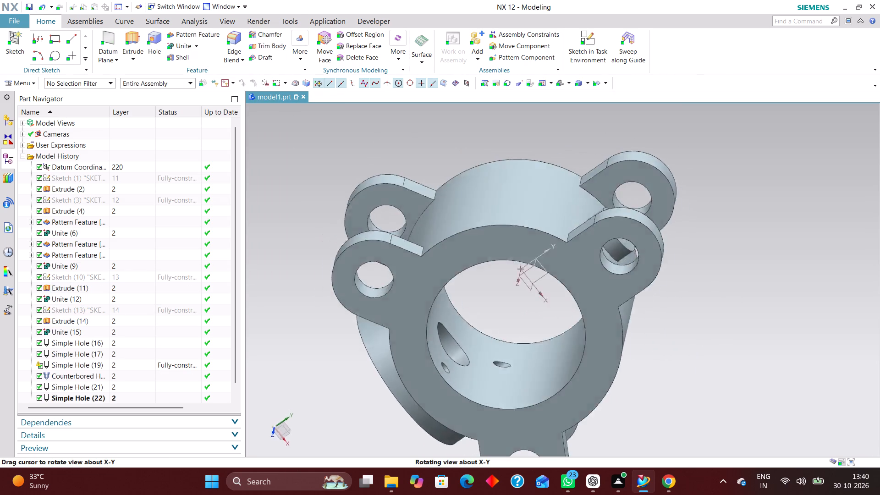
pyautogui.moveTo(422, 302); pyautogui.dragTo(429, 271, button='middle')
pyautogui.scroll(-6, 128, 297)
pyautogui.scroll(6, 110, 331)
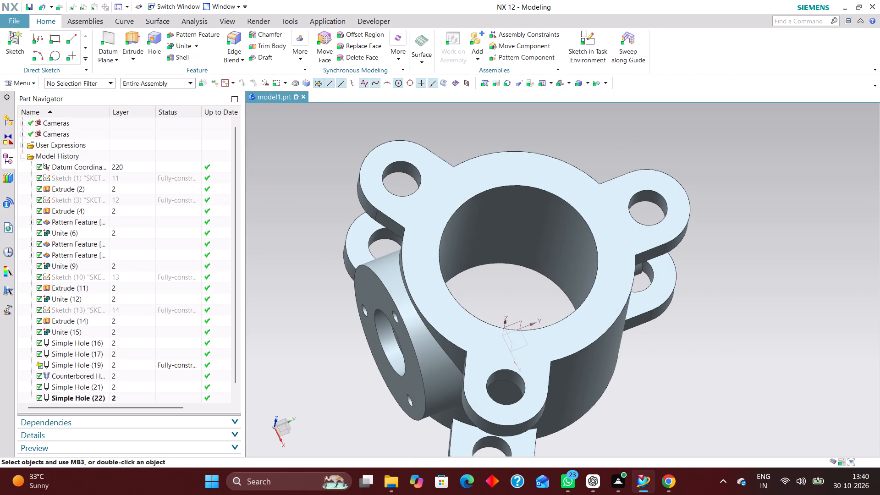
pyautogui.scroll(-1, 130, 241)
pyautogui.scroll(4, 160, 250)
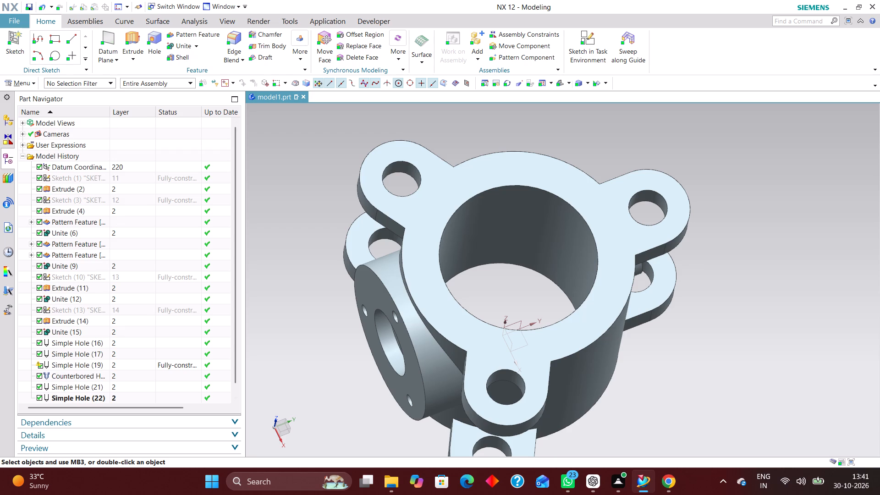
pyautogui.click(558, 81)
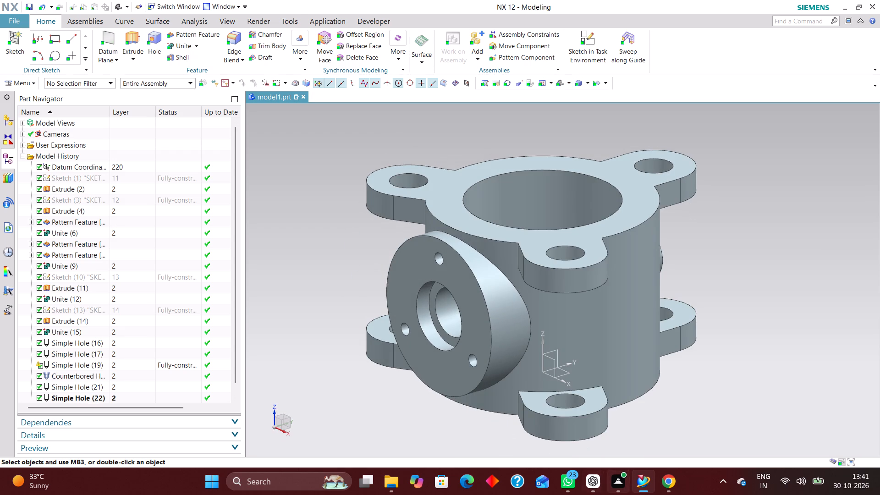
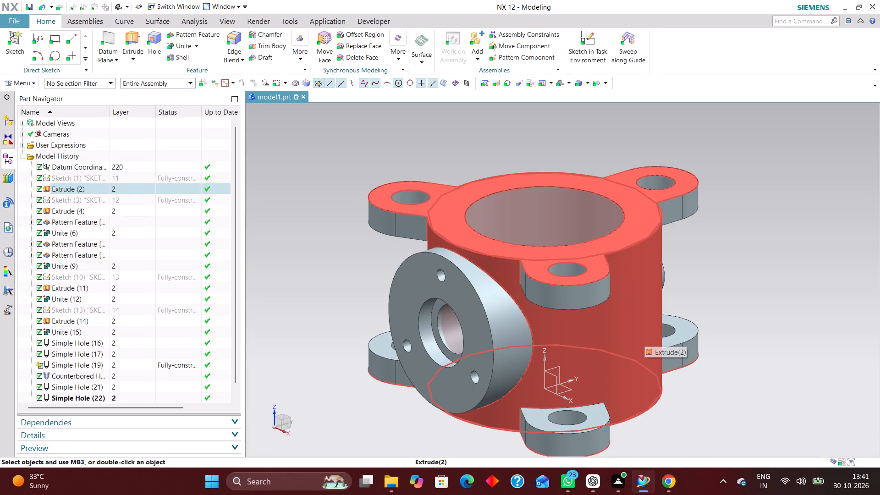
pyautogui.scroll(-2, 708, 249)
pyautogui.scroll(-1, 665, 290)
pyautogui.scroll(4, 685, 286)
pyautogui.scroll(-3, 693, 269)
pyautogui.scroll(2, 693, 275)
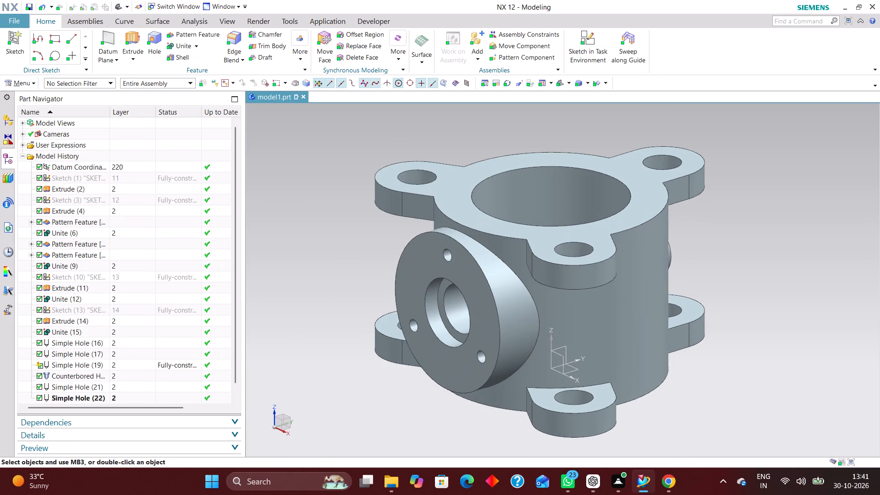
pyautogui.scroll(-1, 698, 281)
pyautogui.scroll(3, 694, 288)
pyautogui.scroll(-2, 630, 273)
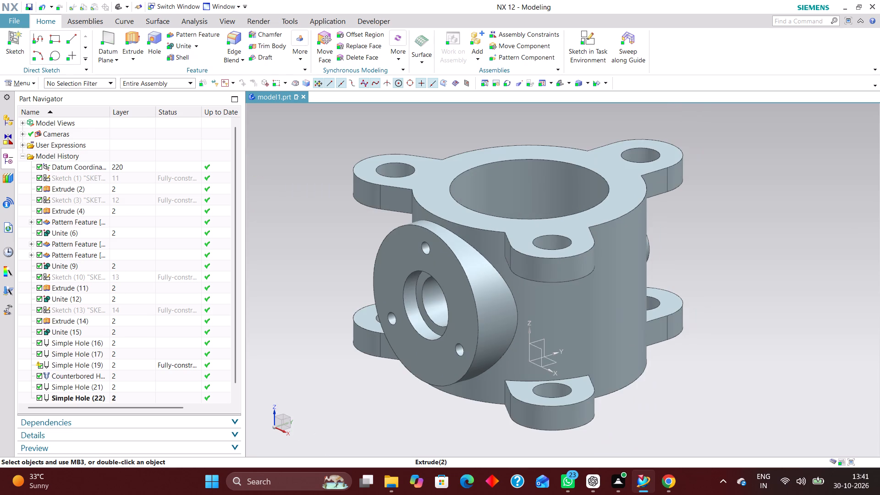
# Assign the library material Steel to the valve body's solid body.
pyautogui.click(22, 83)
pyautogui.click(23, 82)
pyautogui.click(30, 87)
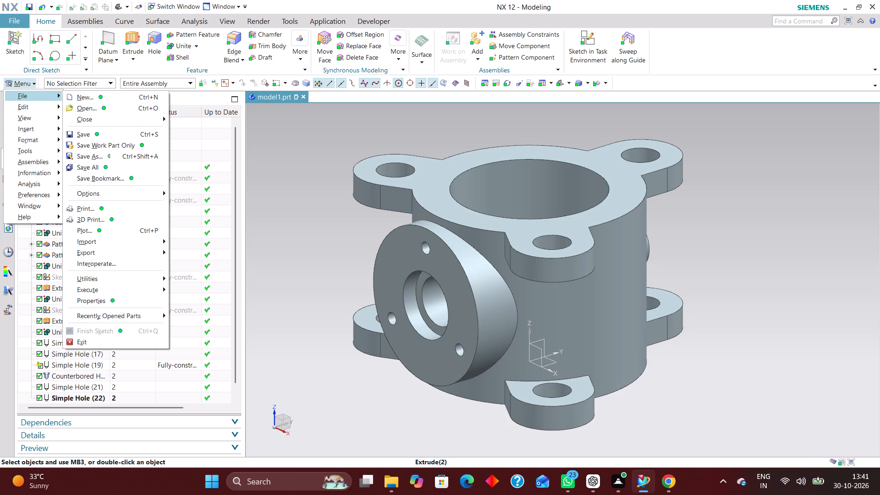
pyautogui.click(32, 147)
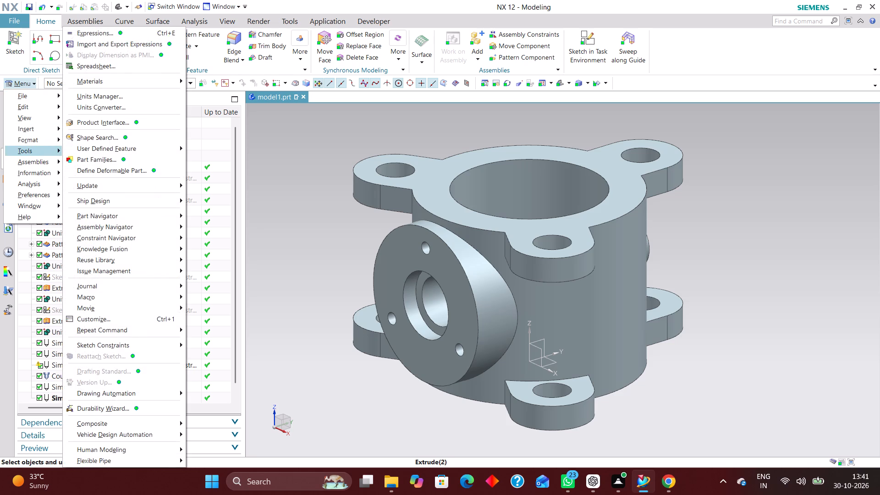
pyautogui.click(112, 80)
pyautogui.click(214, 79)
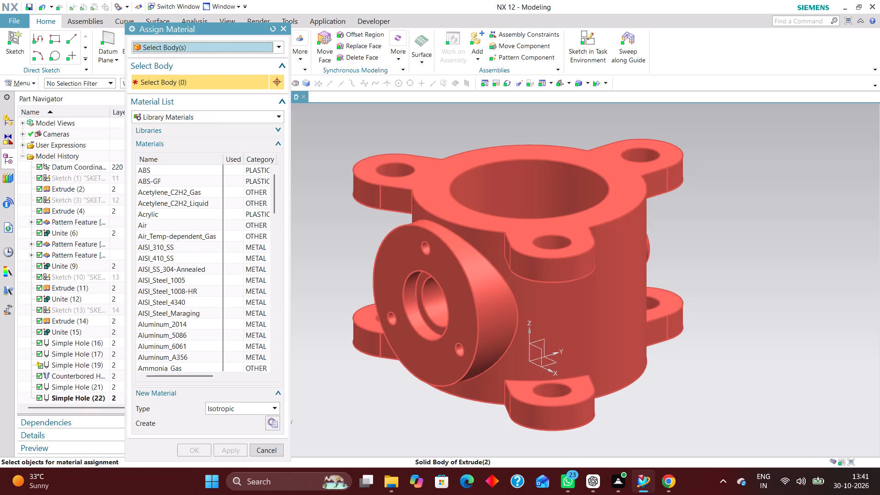
pyautogui.click(615, 238)
pyautogui.scroll(-12, 177, 280)
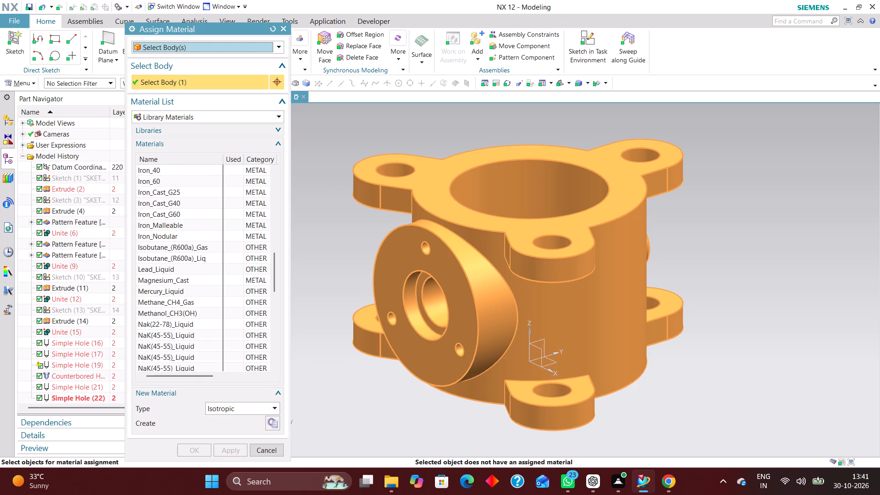
pyautogui.scroll(-14, 183, 270)
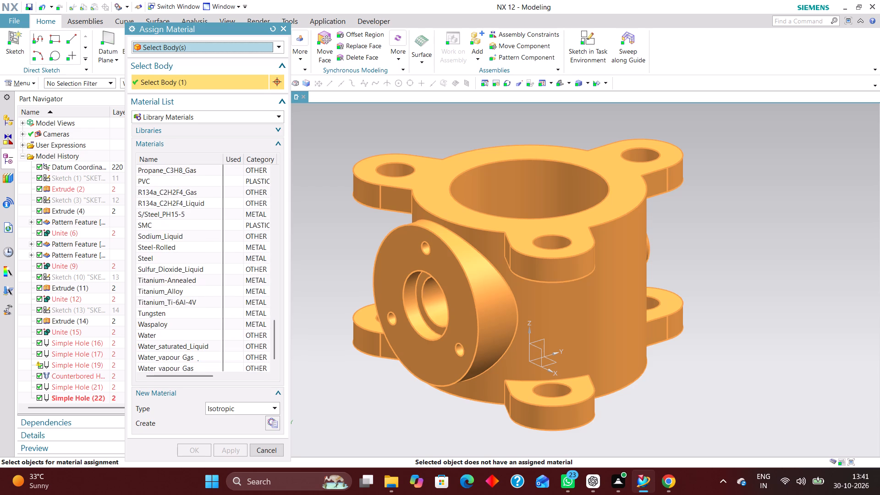
pyautogui.scroll(1, 170, 309)
pyautogui.click(163, 280)
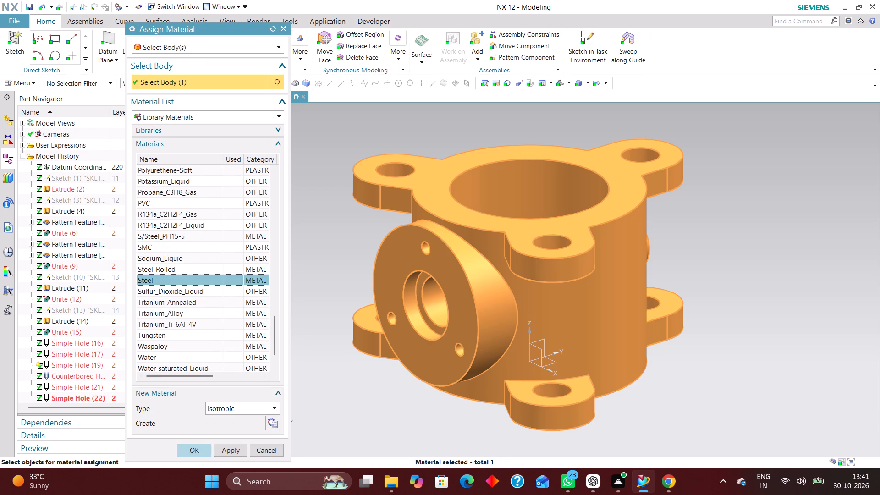
pyautogui.click(196, 450)
# In the displayed part's weight properties, enable Update Data on Save and update the weight data now.
pyautogui.click(30, 83)
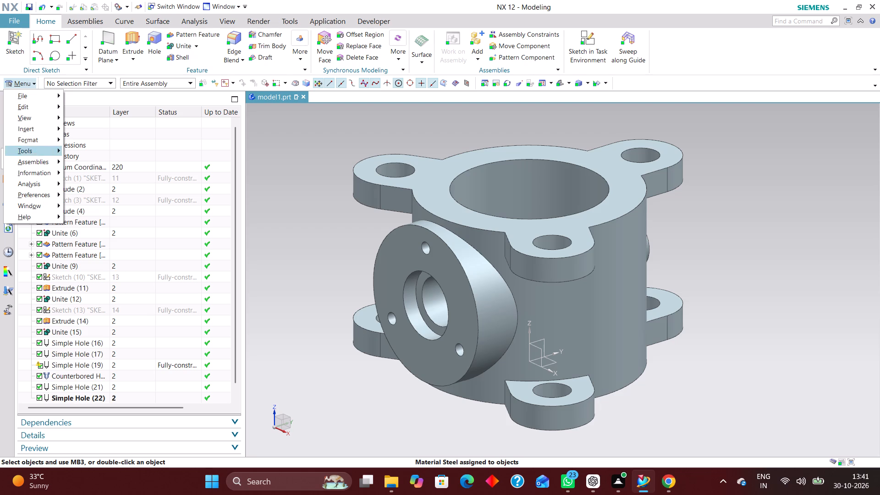
pyautogui.click(35, 97)
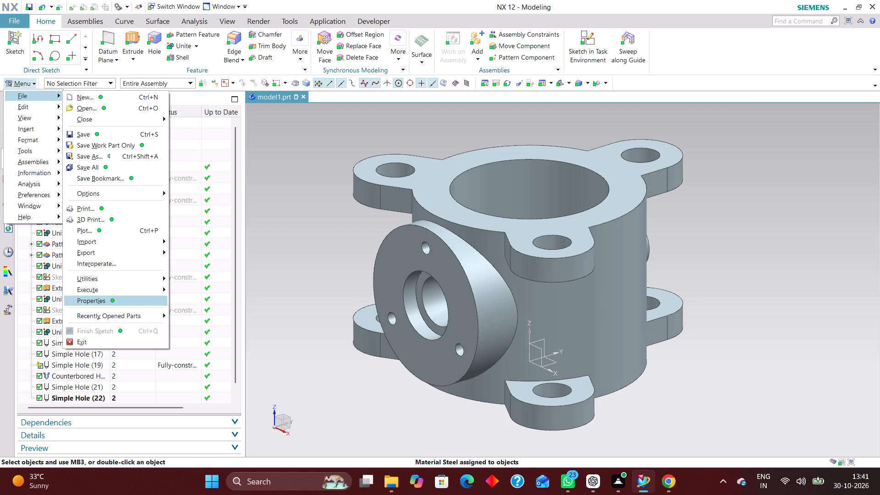
pyautogui.click(115, 301)
pyautogui.click(141, 87)
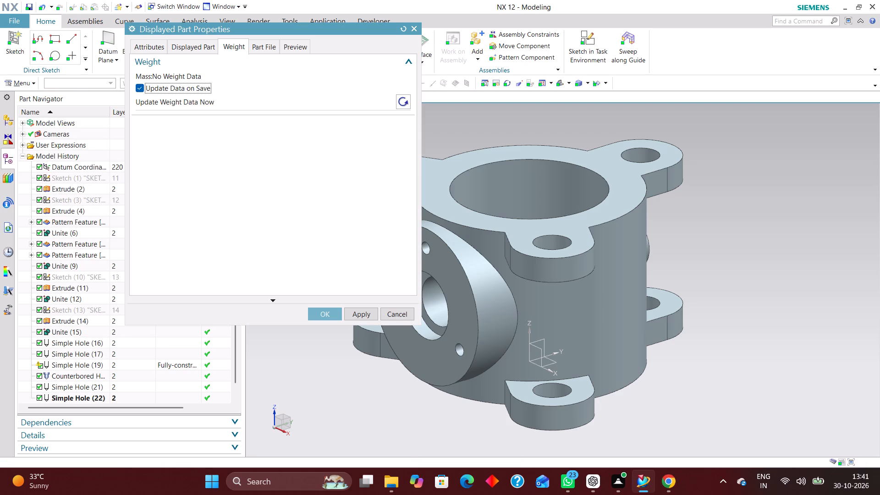
pyautogui.click(402, 98)
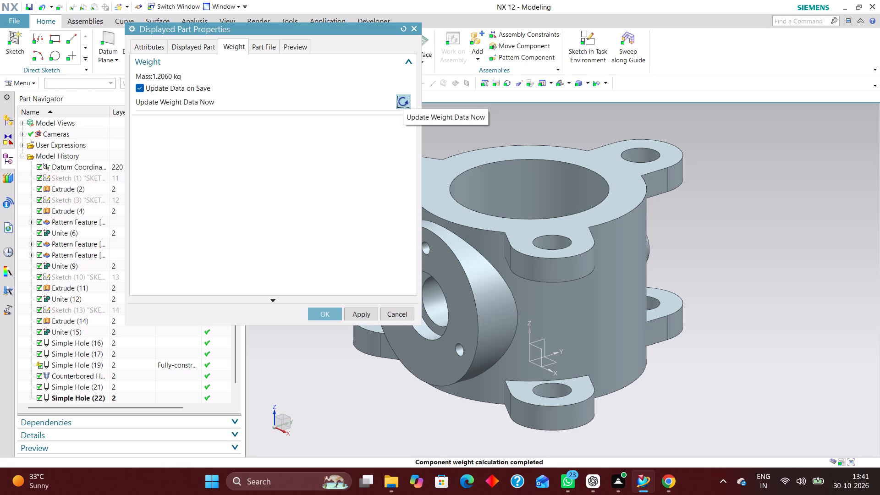
pyautogui.click(328, 313)
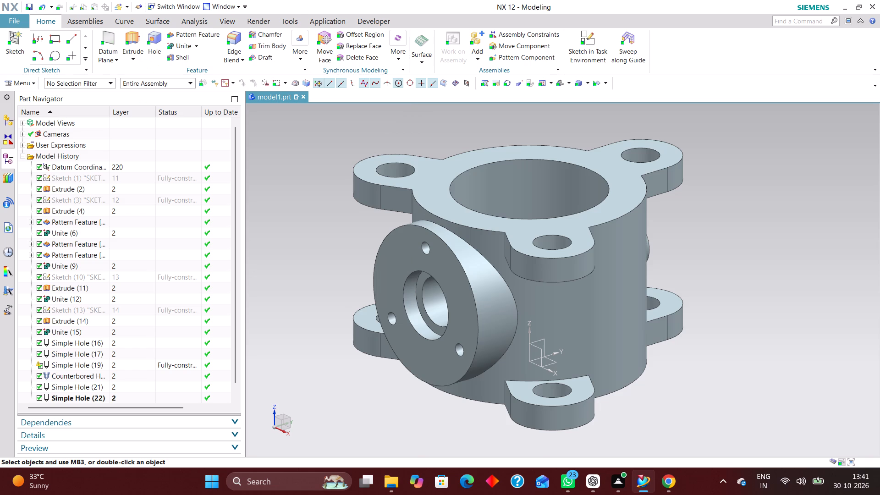
# Create a new group containing the valve body's solid body, keeping the default name and settings.
pyautogui.click(27, 82)
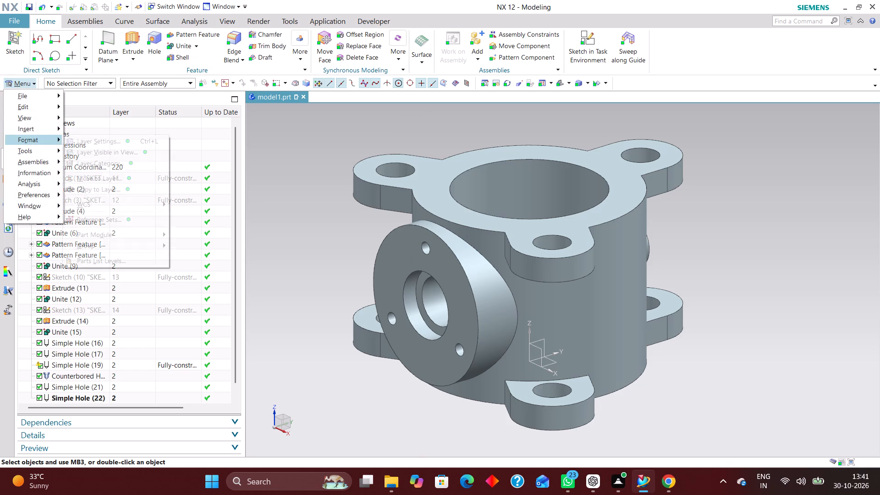
pyautogui.click(44, 140)
pyautogui.click(107, 248)
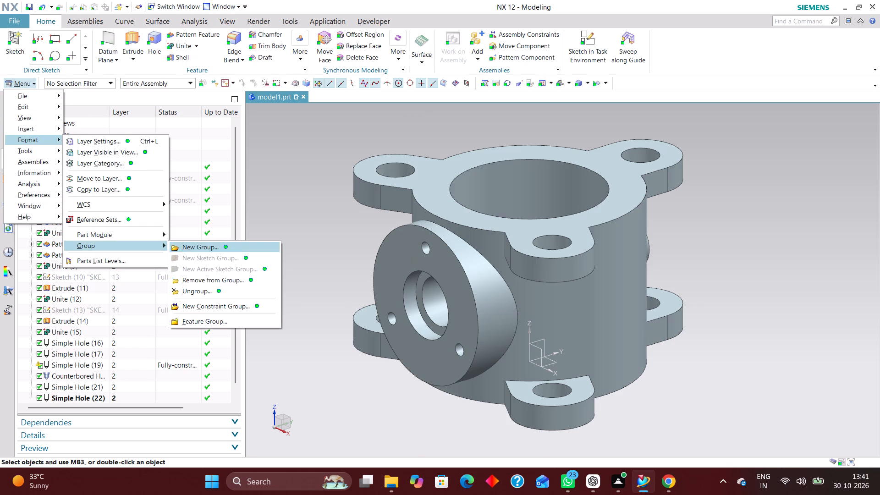
pyautogui.click(194, 243)
pyautogui.click(423, 247)
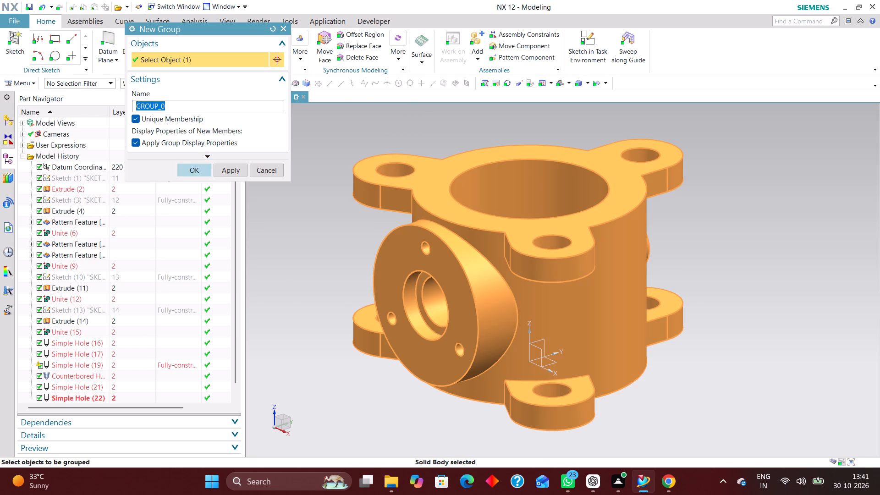
pyautogui.click(197, 166)
# Open Part Cleanup for the work part and enable every Serious Delete Action, from Delete Unused Expressions through Delete Part Family Data.
pyautogui.click(26, 80)
pyautogui.click(31, 94)
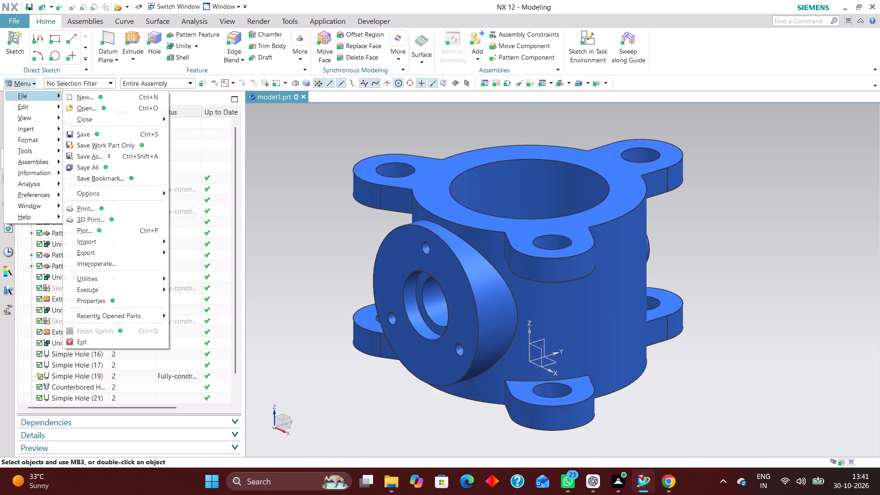
pyautogui.click(97, 277)
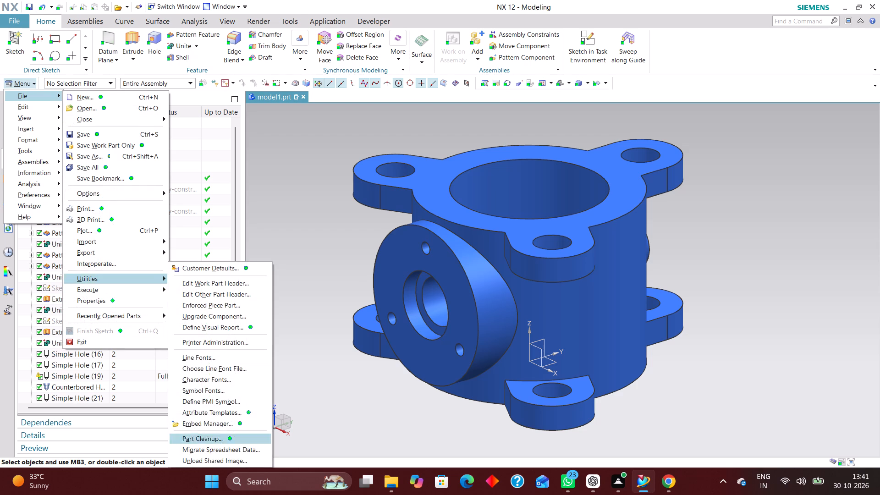
pyautogui.click(217, 434)
pyautogui.scroll(-4, 168, 266)
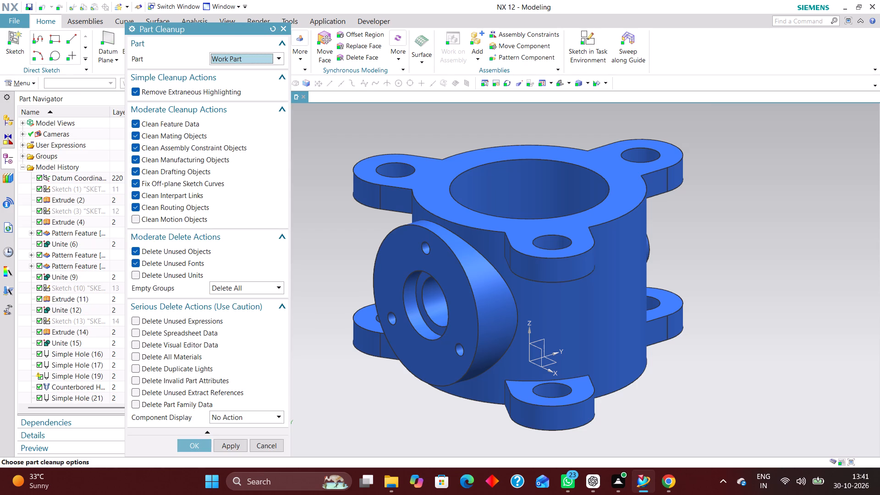
pyautogui.click(157, 322)
pyautogui.click(157, 333)
pyautogui.click(164, 347)
pyautogui.click(164, 359)
pyautogui.click(163, 365)
pyautogui.click(163, 377)
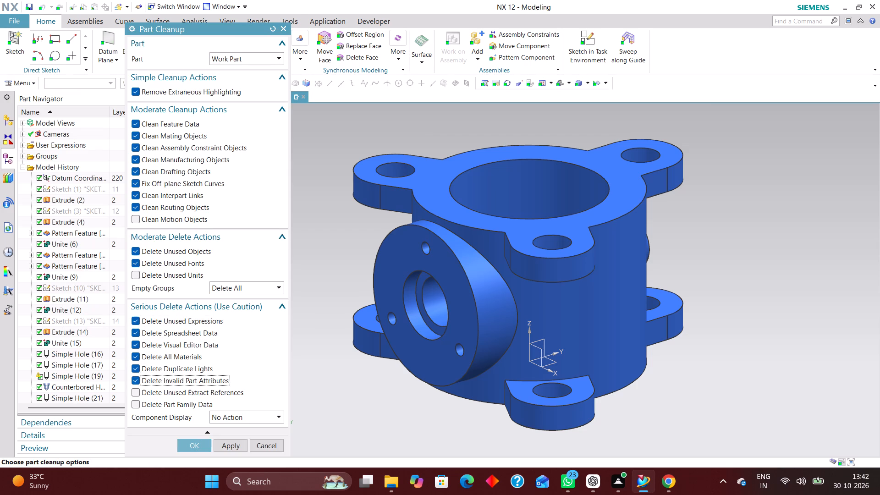
pyautogui.click(165, 385)
pyautogui.click(165, 396)
pyautogui.click(166, 400)
# Set Component Display to Remove All Changes, enable Delete Unused Units, and run the part cleanup including spreadsheets and visual editor data.
pyautogui.click(242, 417)
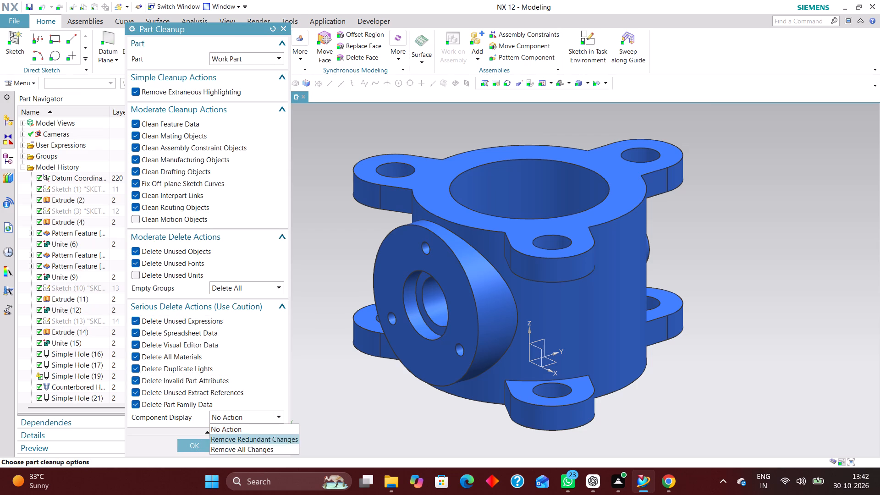
pyautogui.click(246, 450)
pyautogui.click(164, 276)
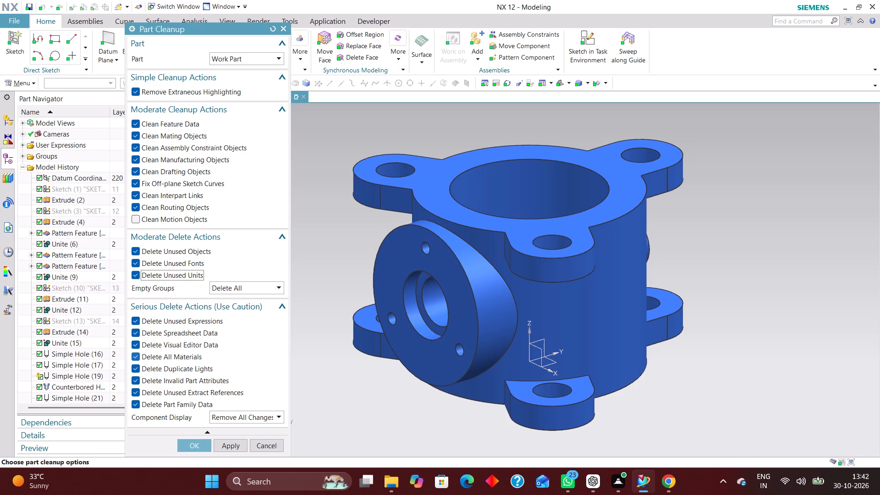
pyautogui.click(182, 447)
pyautogui.click(346, 262)
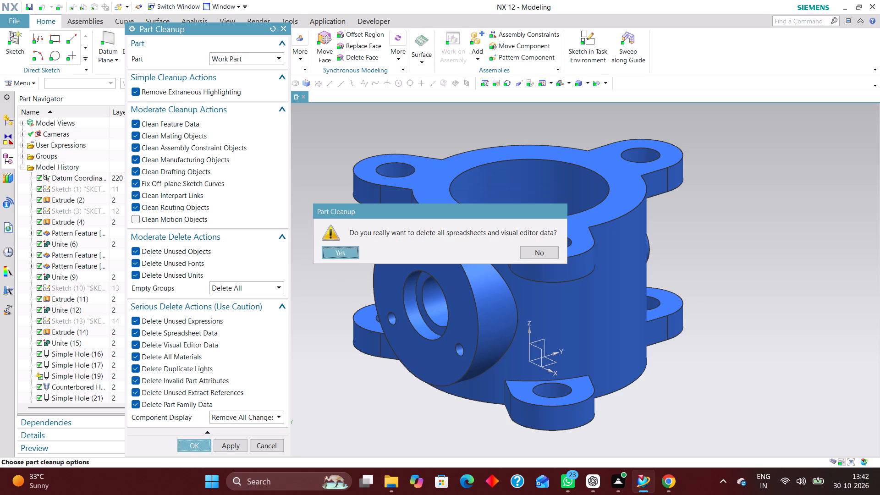
pyautogui.click(345, 256)
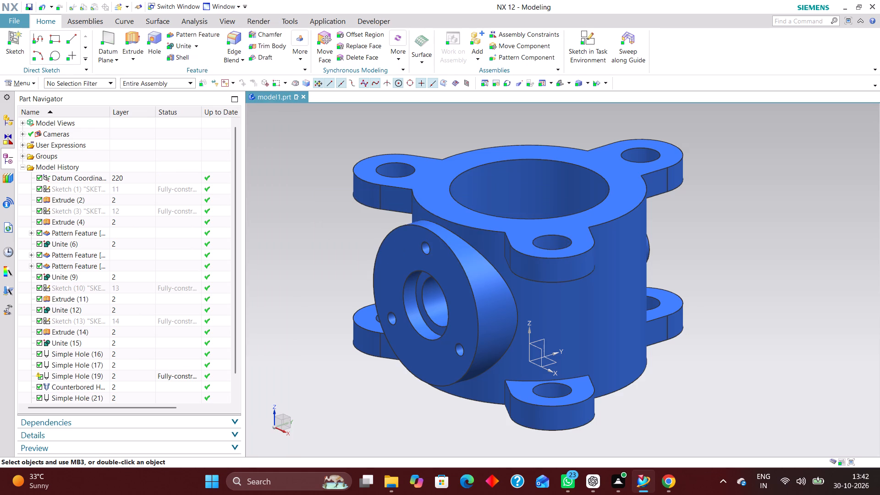
# Add a new reference set containing the valve body's solid body, keeping its default name.
pyautogui.click(27, 86)
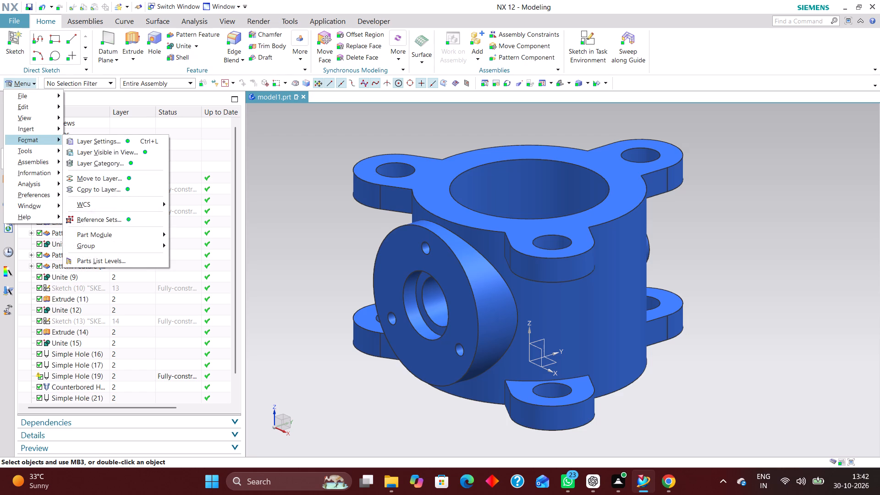
pyautogui.click(113, 220)
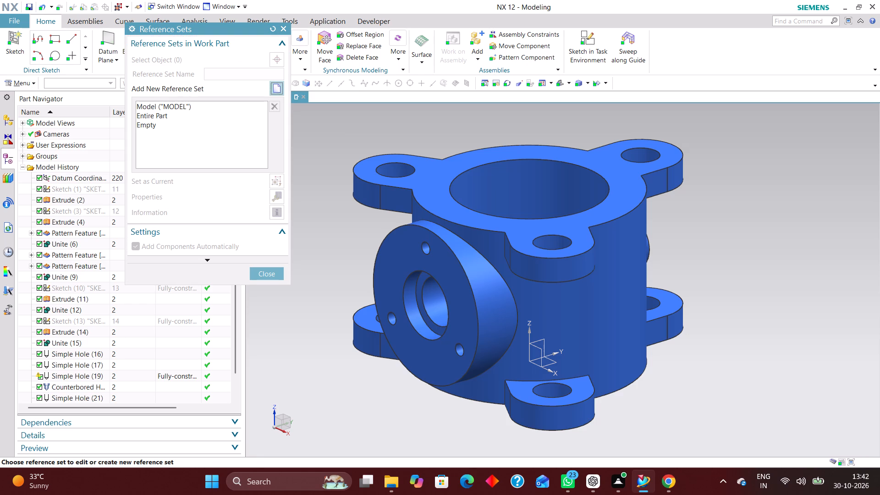
pyautogui.click(274, 86)
pyautogui.click(471, 209)
pyautogui.click(263, 267)
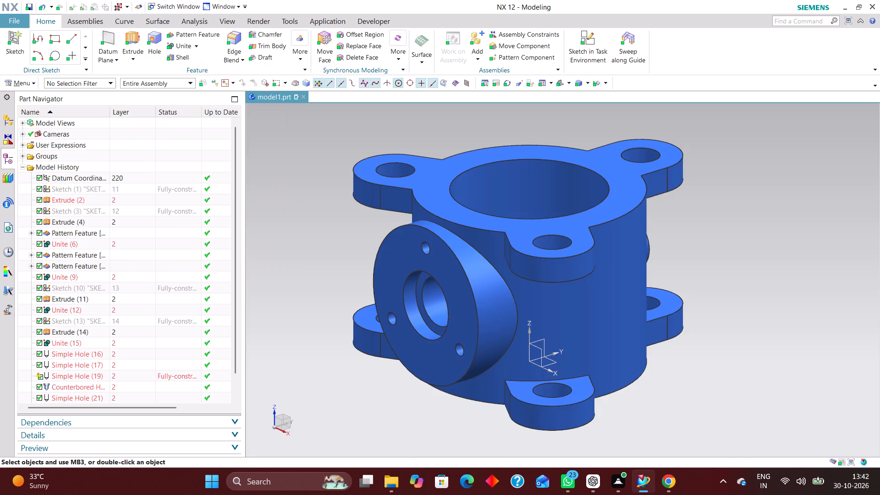
# Add the valve body's solid body as an interface object in the Product Interface, with object type Automatic.
pyautogui.click(28, 81)
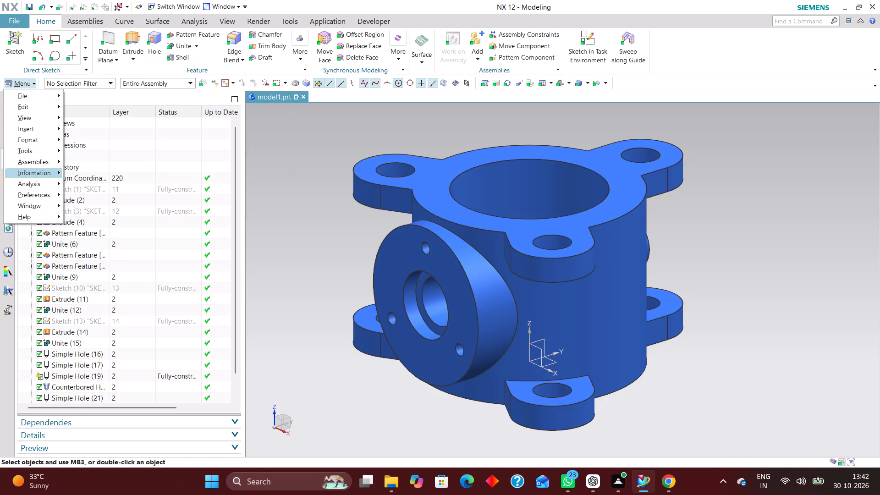
pyautogui.click(42, 152)
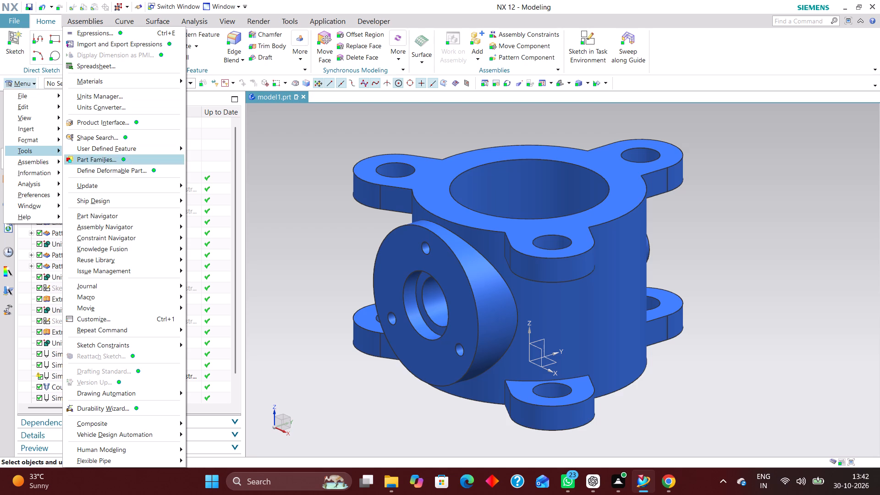
pyautogui.click(132, 83)
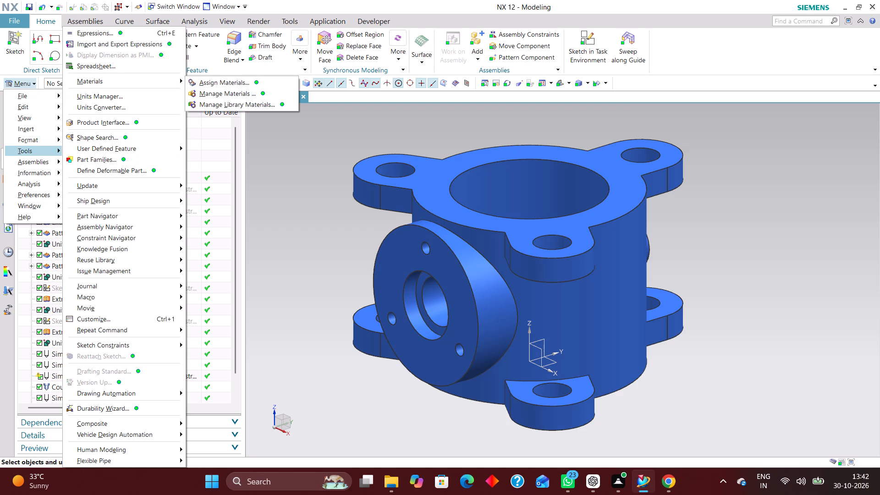
pyautogui.click(121, 121)
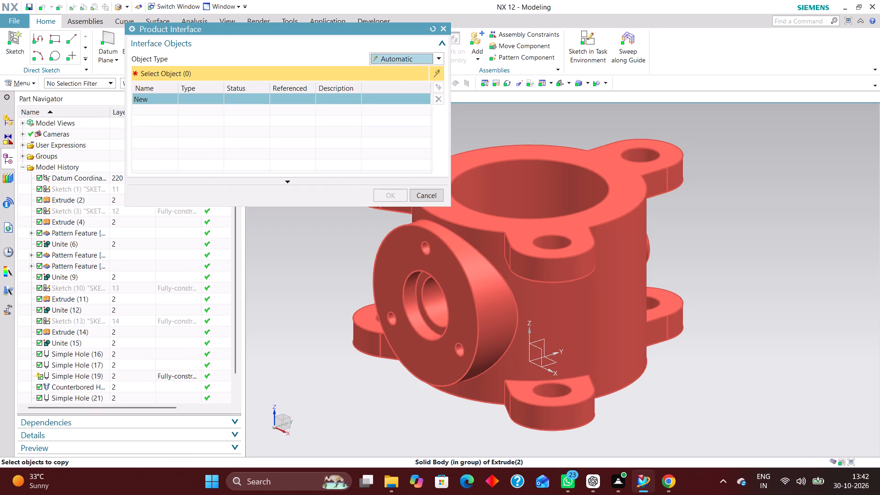
pyautogui.click(502, 240)
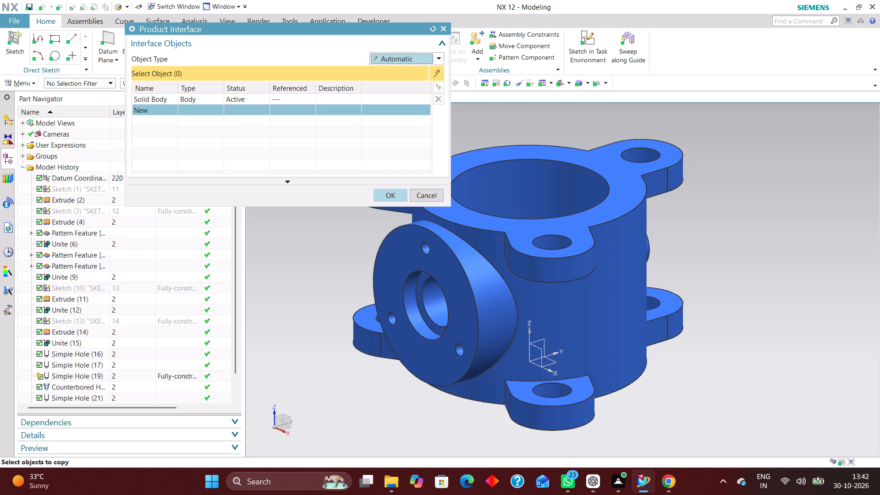
pyautogui.click(384, 192)
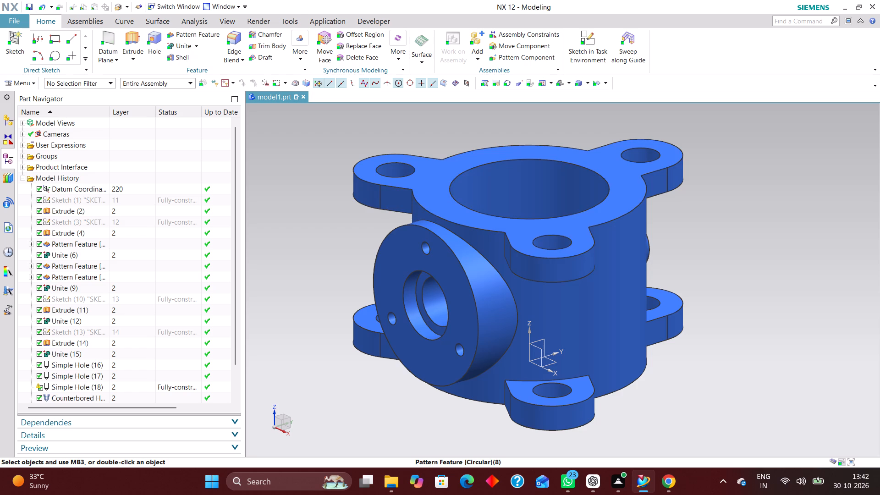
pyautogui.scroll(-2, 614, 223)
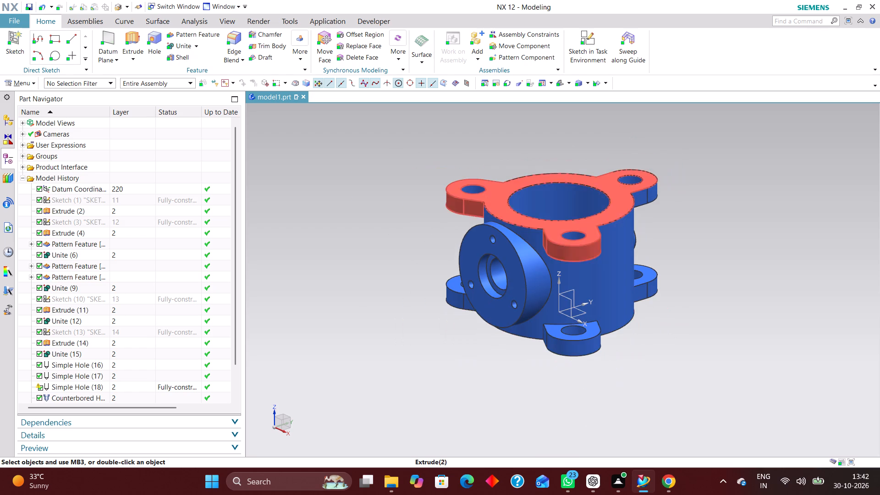
# Create a new A3-size drawing in millimetres referencing model1, without filling in the title block or using the View Creation Wizard.
pyautogui.scroll(2, 538, 209)
pyautogui.click(559, 87)
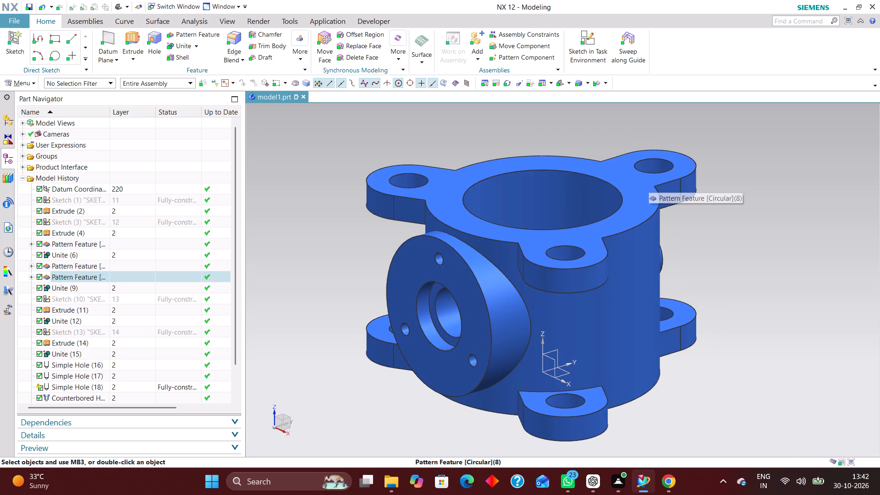
pyautogui.click(5, 20)
pyautogui.click(48, 33)
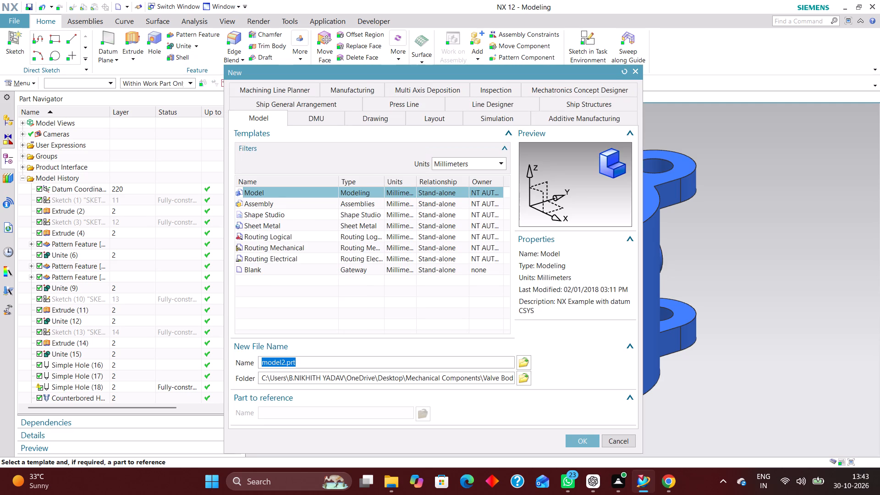
pyautogui.click(374, 121)
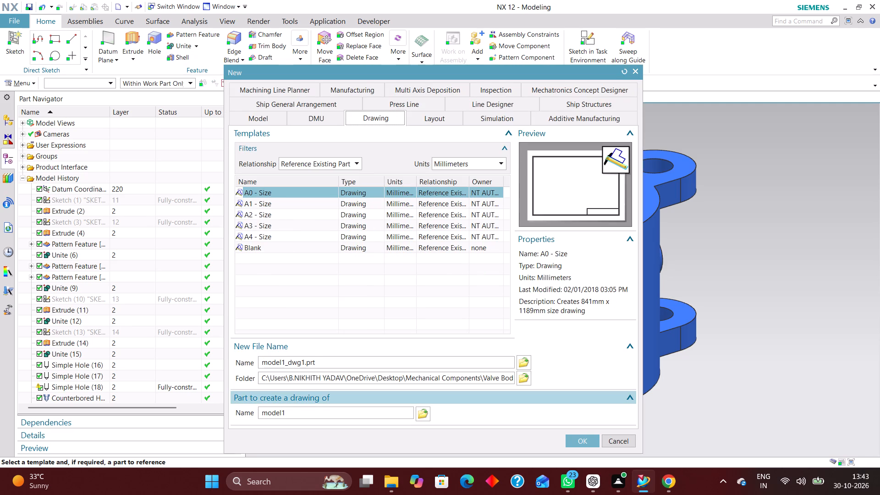
pyautogui.click(274, 226)
pyautogui.click(584, 438)
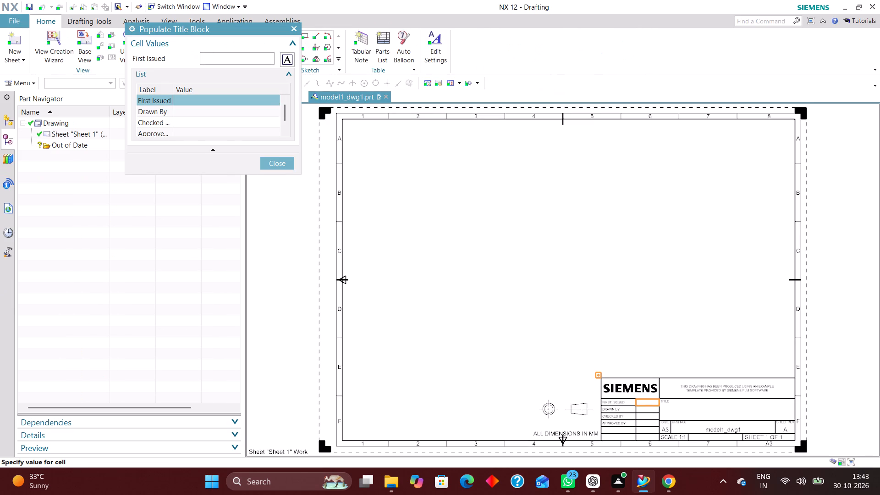
pyautogui.click(283, 160)
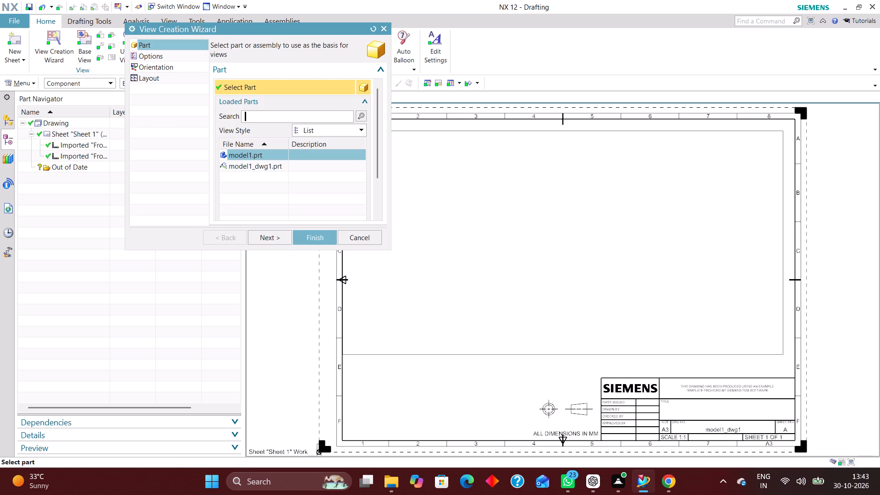
pyautogui.click(363, 236)
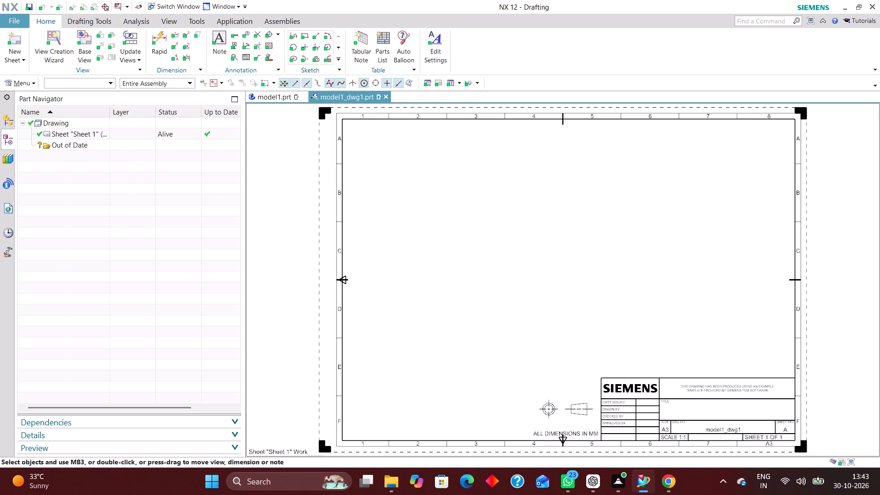
# Set the drawing's work layer to 2.
pyautogui.hotkey('ctrl', 'l')
pyautogui.press('2')
pyautogui.press('Return')
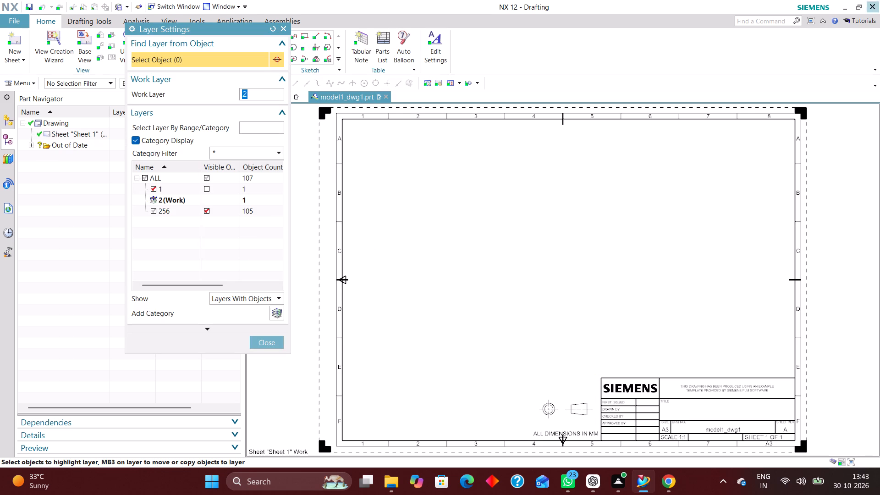
pyautogui.click(271, 341)
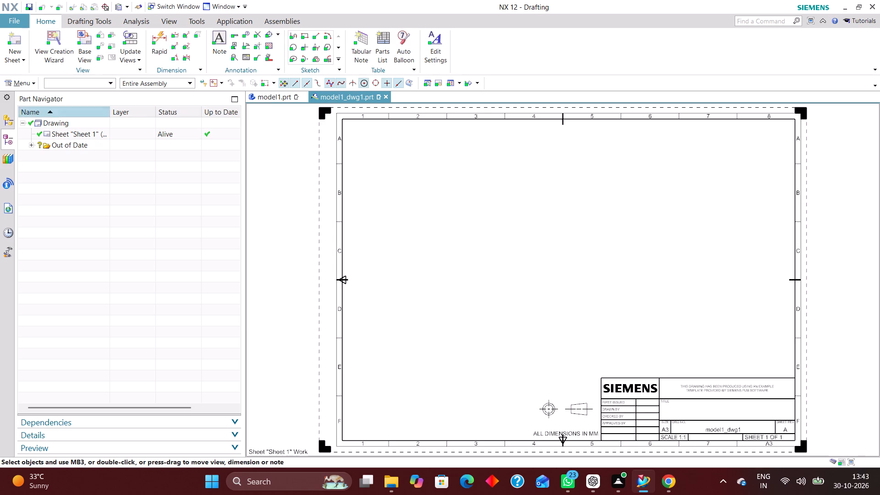
# Place an Isometric base view of the valve body at 1:1 in the sheet's upper-right area, without any projected views.
pyautogui.click(79, 36)
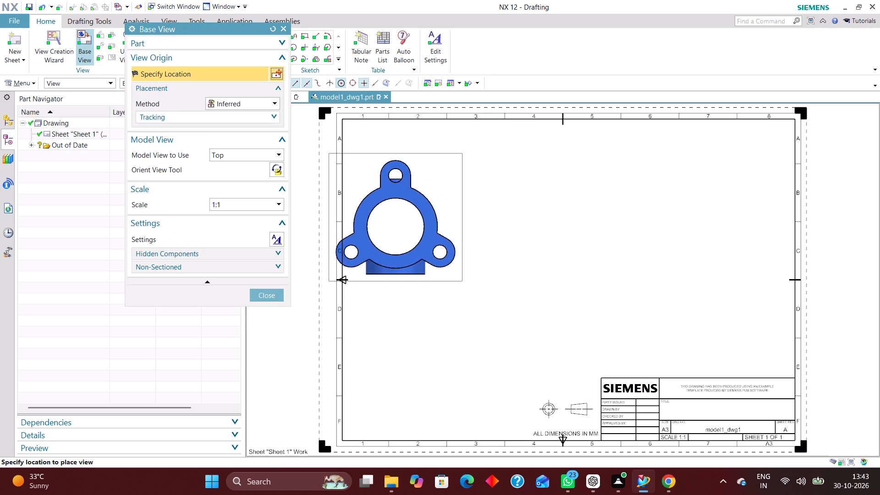
pyautogui.click(267, 157)
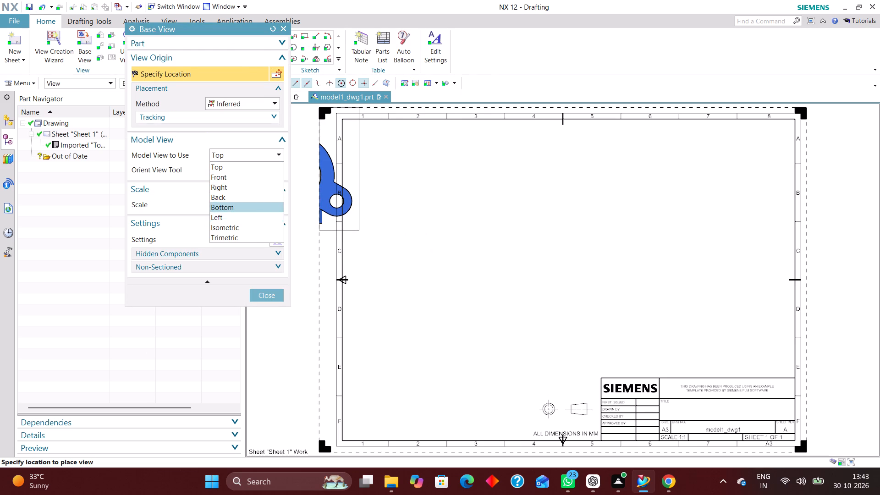
pyautogui.click(253, 224)
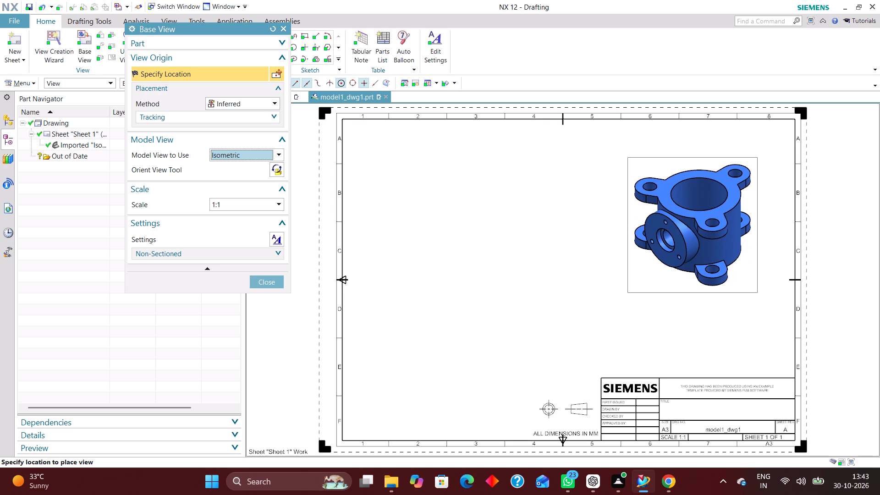
pyautogui.click(693, 216)
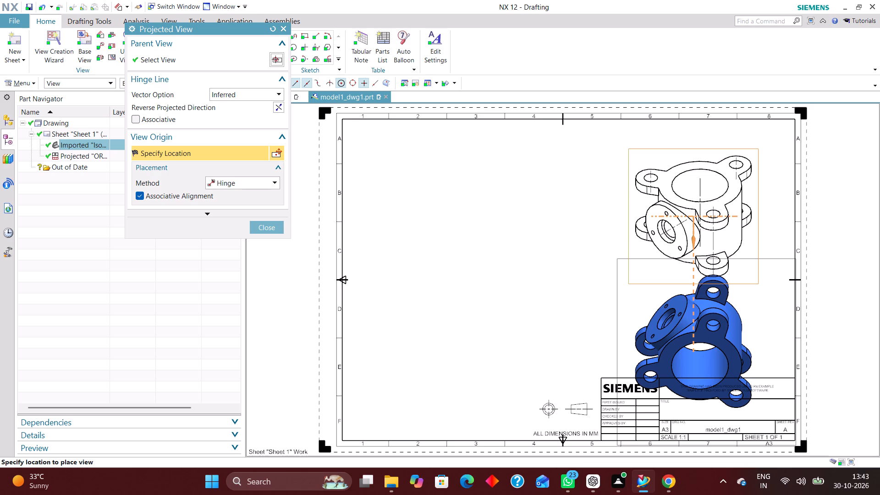
pyautogui.click(274, 230)
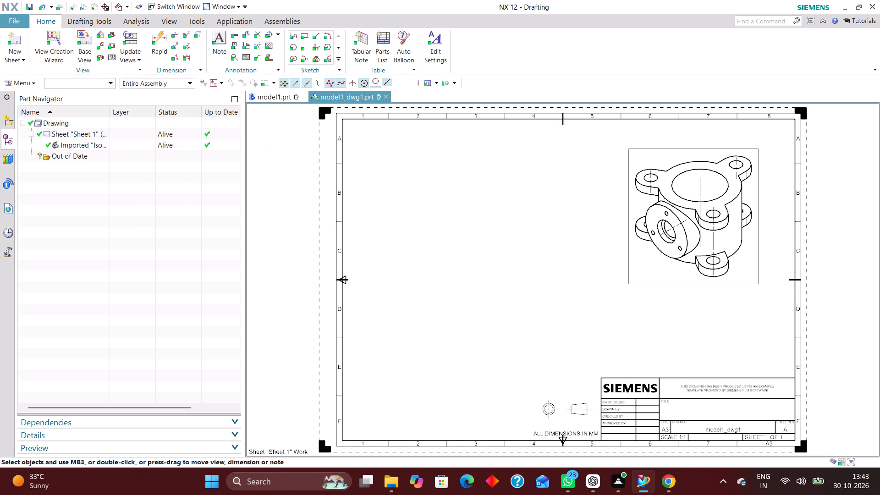
# Place a Front base view at 1:1 in the sheet's upper-left area, without any projected views.
pyautogui.click(83, 44)
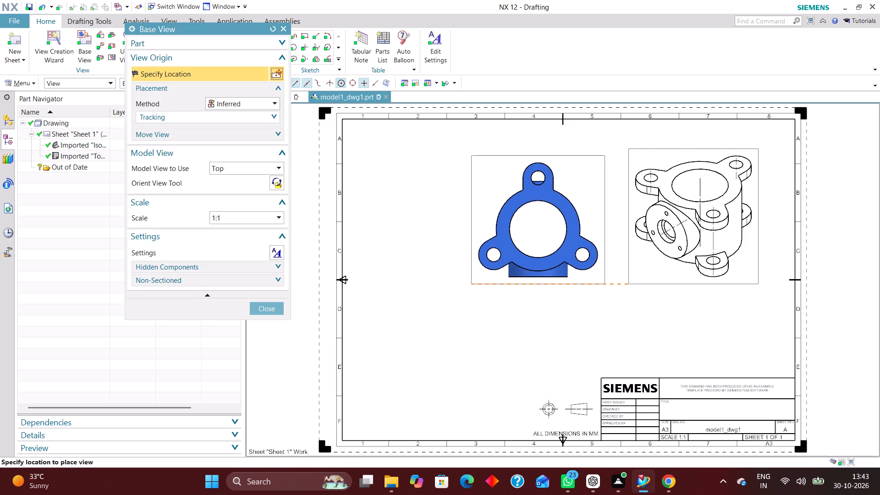
pyautogui.click(245, 168)
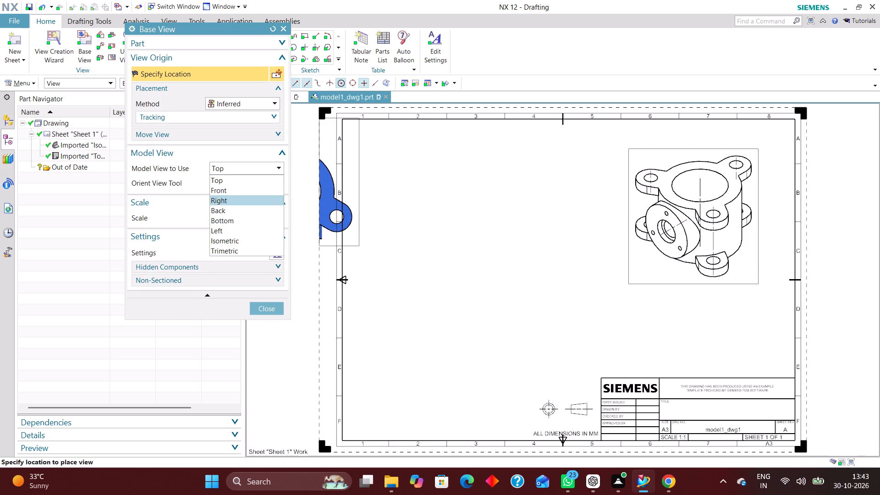
pyautogui.click(244, 190)
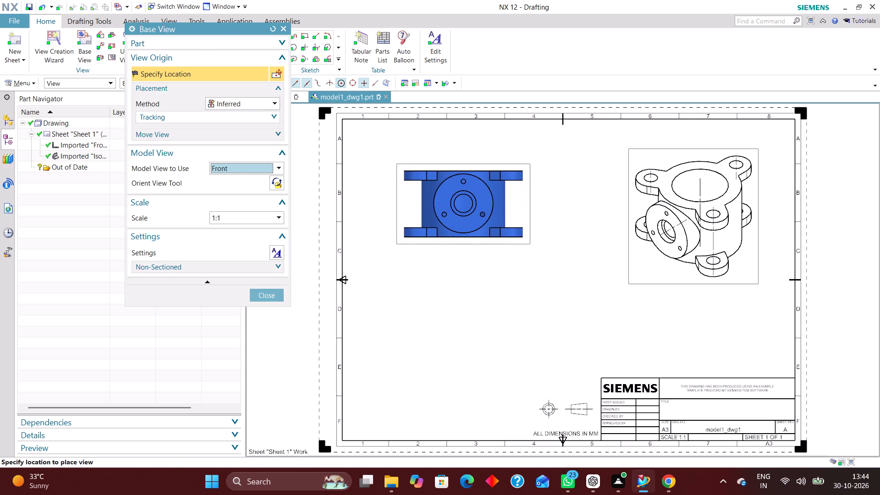
pyautogui.click(465, 205)
pyautogui.click(265, 226)
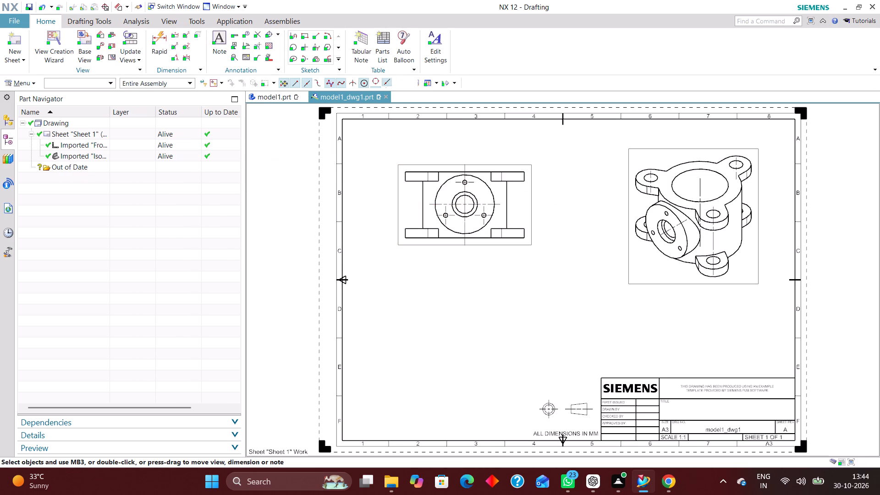
# Place a Top base view at 1:1 below the front view, without any projected views.
pyautogui.click(86, 37)
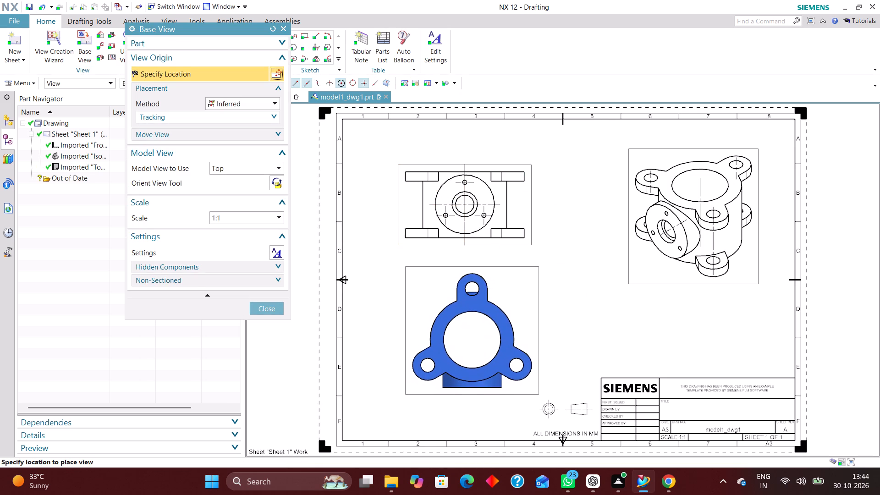
pyautogui.click(472, 327)
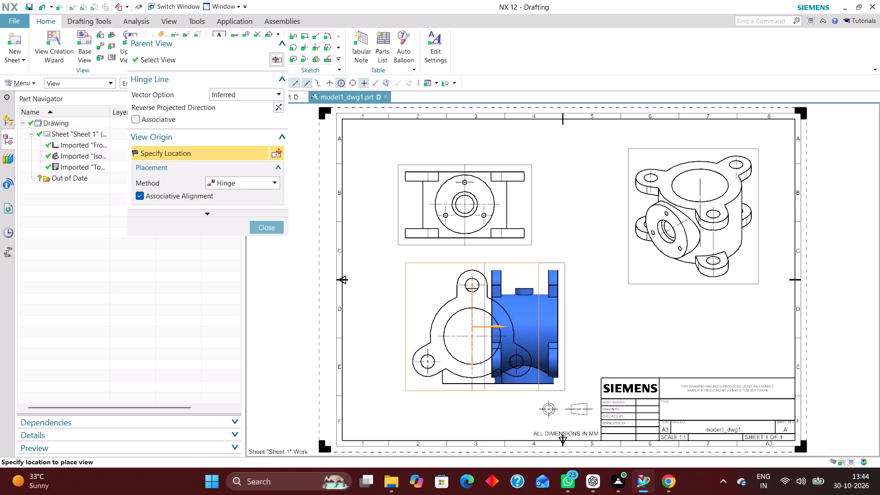
pyautogui.click(270, 229)
# Rearrange the orthographic views so the top view sits in the sheet's upper-left area with the front view below it.
pyautogui.moveTo(526, 244); pyautogui.dragTo(738, 371)
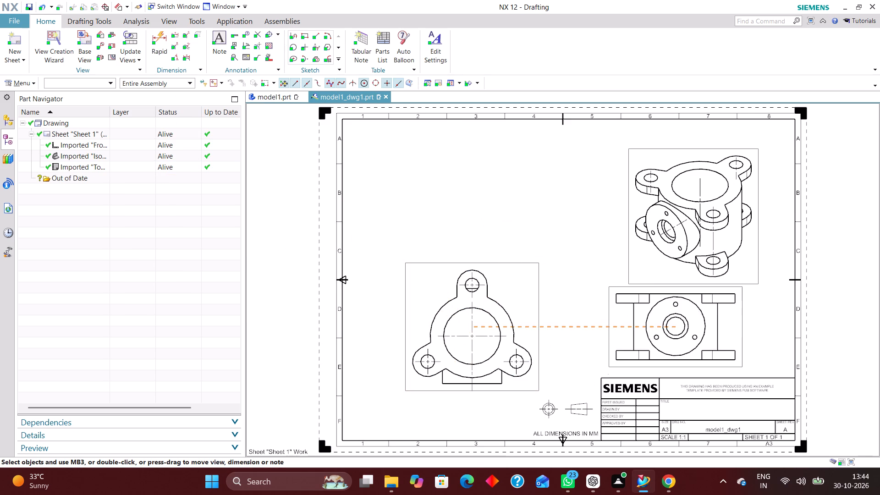
pyautogui.moveTo(738, 371); pyautogui.dragTo(729, 376)
pyautogui.moveTo(501, 258); pyautogui.dragTo(515, 144)
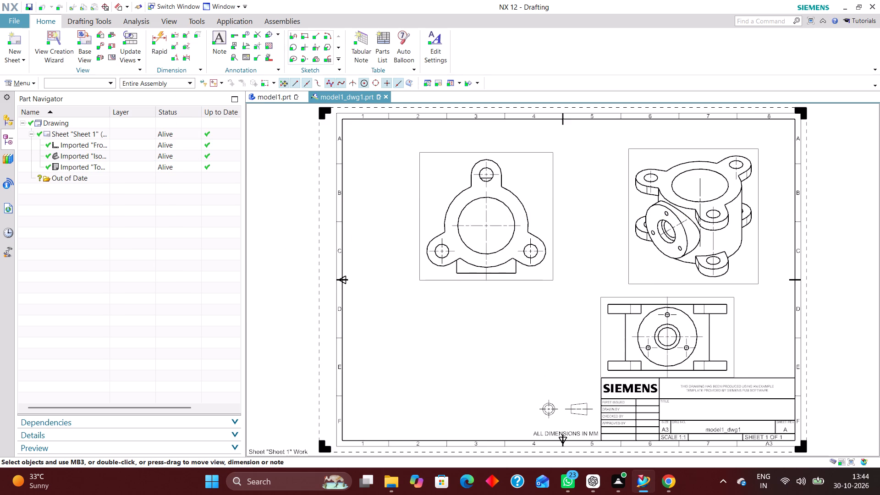
pyautogui.moveTo(599, 341); pyautogui.dragTo(399, 363)
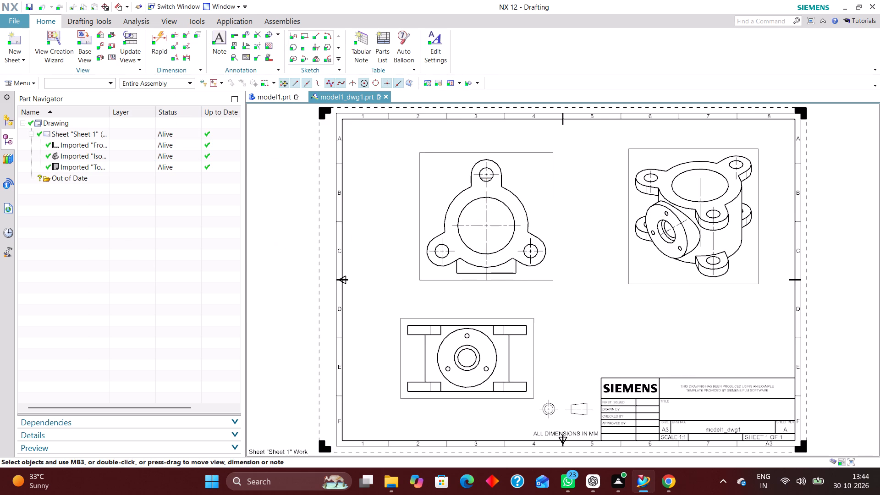
pyautogui.moveTo(399, 363); pyautogui.dragTo(398, 365)
pyautogui.moveTo(517, 153); pyautogui.dragTo(510, 140)
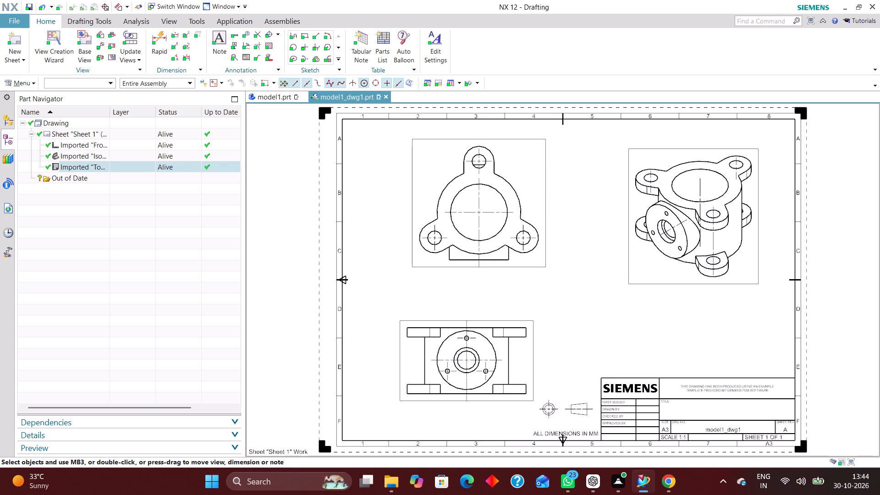
pyautogui.moveTo(524, 319); pyautogui.dragTo(529, 308)
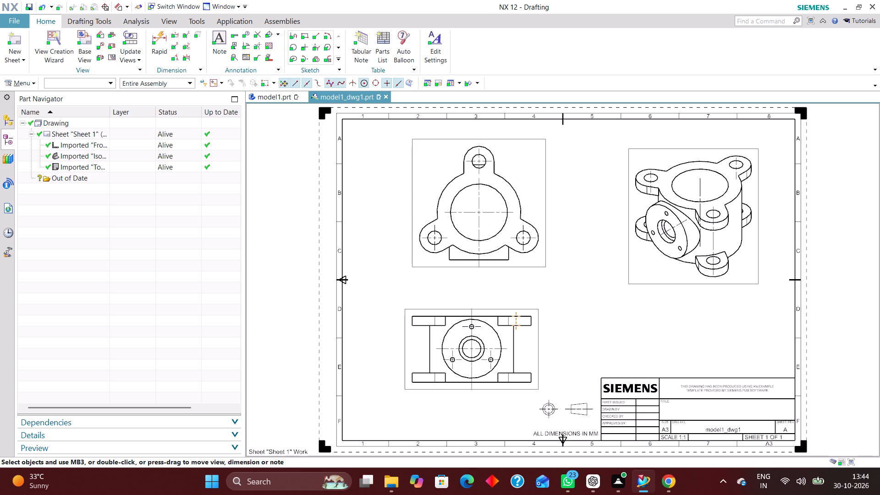
pyautogui.scroll(-1, 604, 290)
pyautogui.scroll(2, 630, 271)
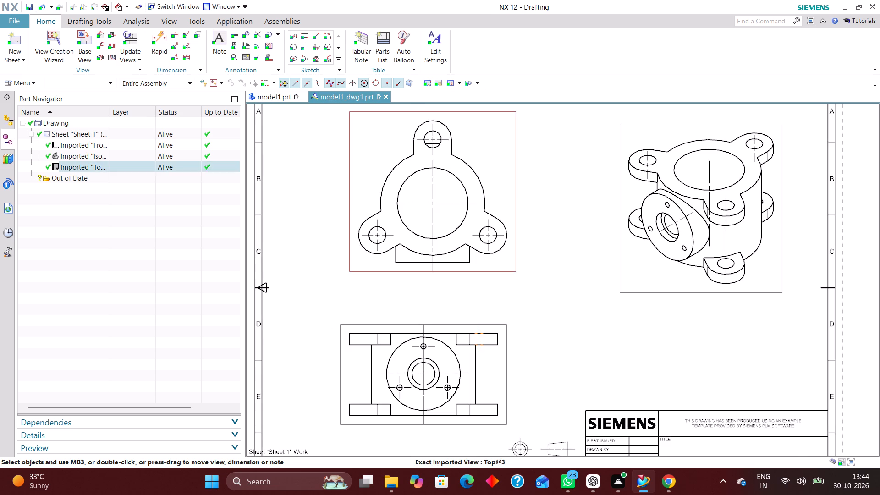
pyautogui.moveTo(513, 273); pyautogui.dragTo(526, 274)
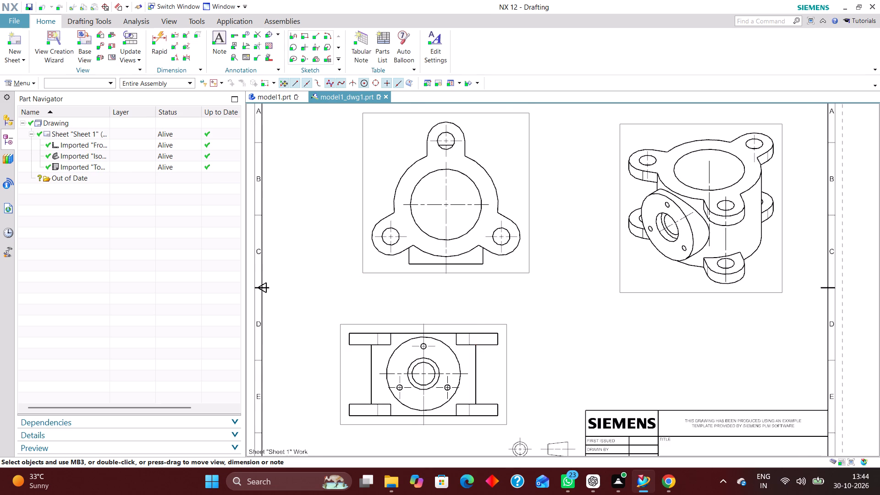
pyautogui.scroll(-2, 584, 273)
pyautogui.scroll(2, 553, 207)
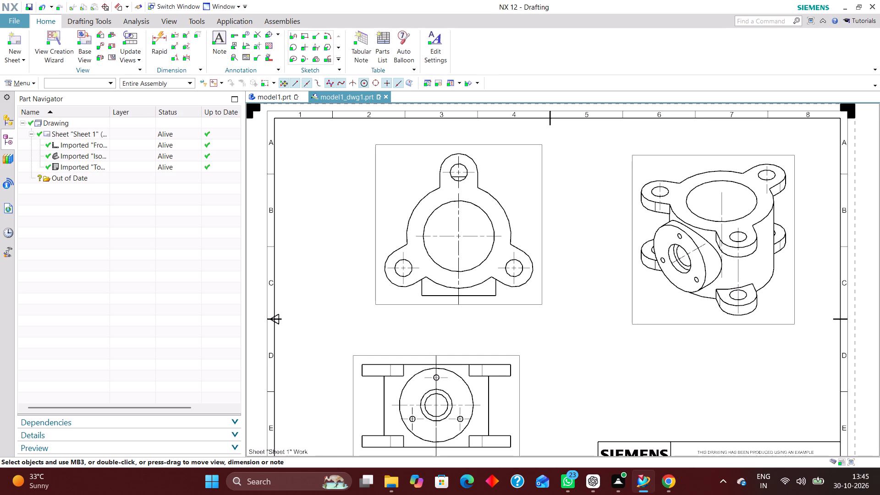
# In Drafting Preferences, set the arrowhead type for Leader and Dimension Side 1 to Open Arrow.
pyautogui.click(20, 83)
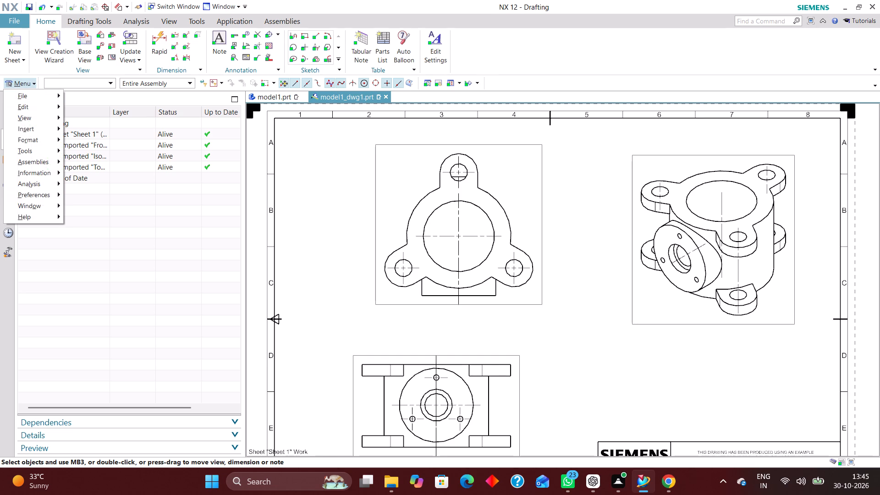
pyautogui.click(44, 198)
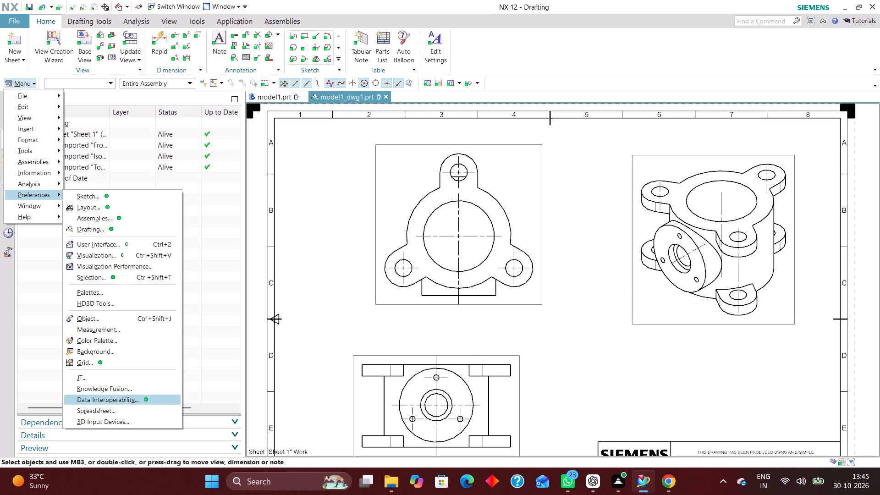
pyautogui.click(112, 231)
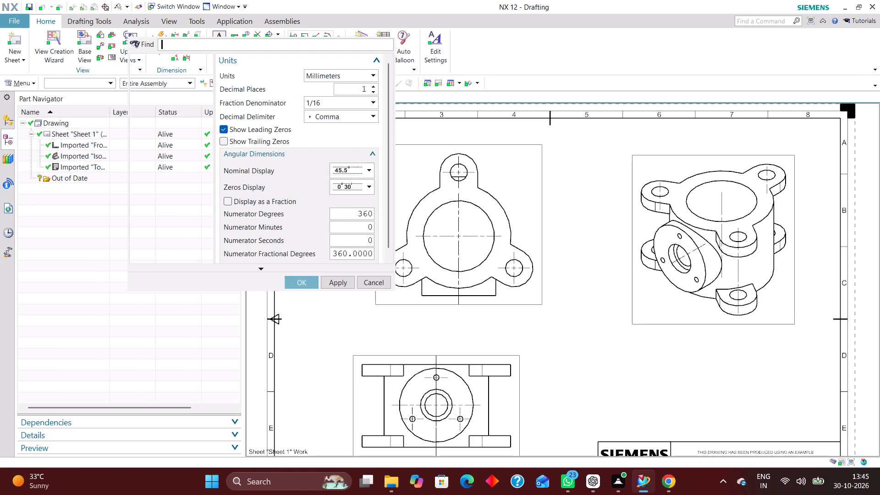
pyautogui.scroll(11, 163, 97)
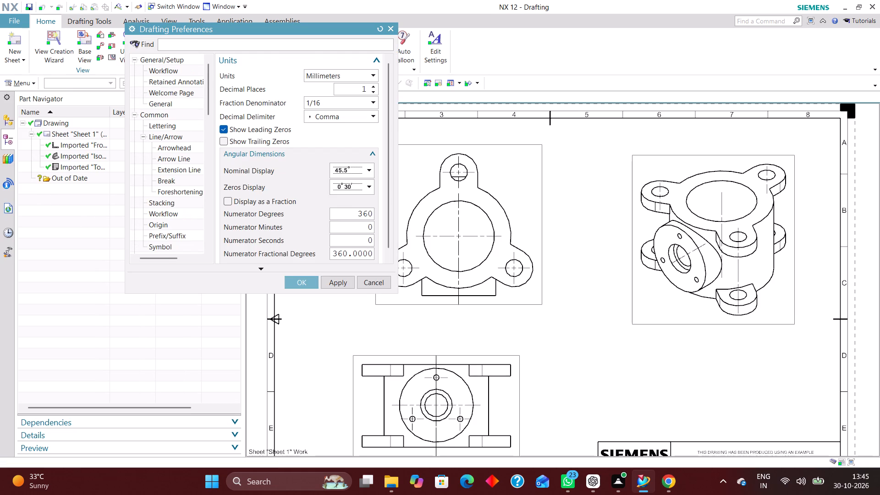
pyautogui.click(193, 149)
pyautogui.click(345, 150)
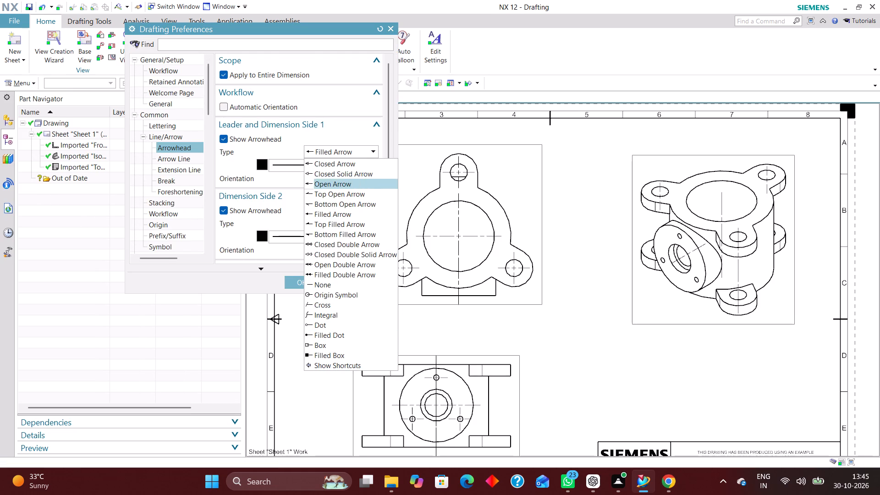
pyautogui.click(357, 191)
pyautogui.click(360, 156)
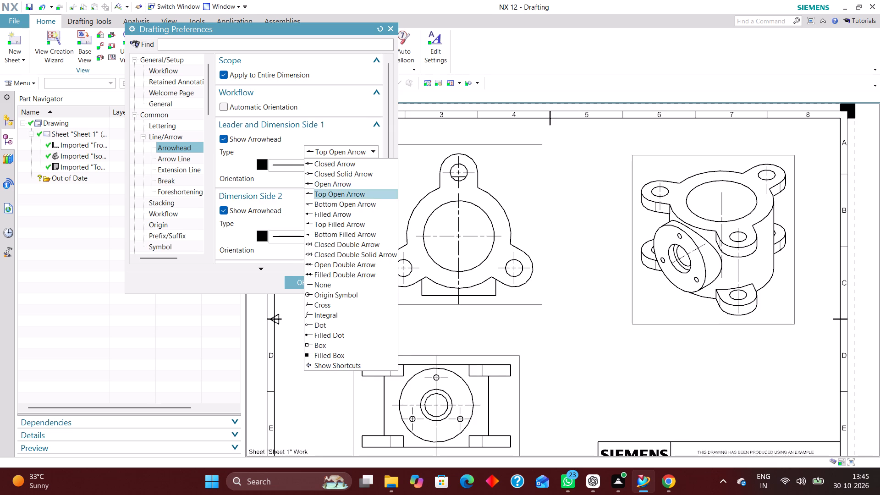
pyautogui.click(351, 187)
pyautogui.scroll(-3, 329, 179)
# In the Drafting Preferences extension line settings, set the gap to 2 for the entire dimension.
pyautogui.click(181, 167)
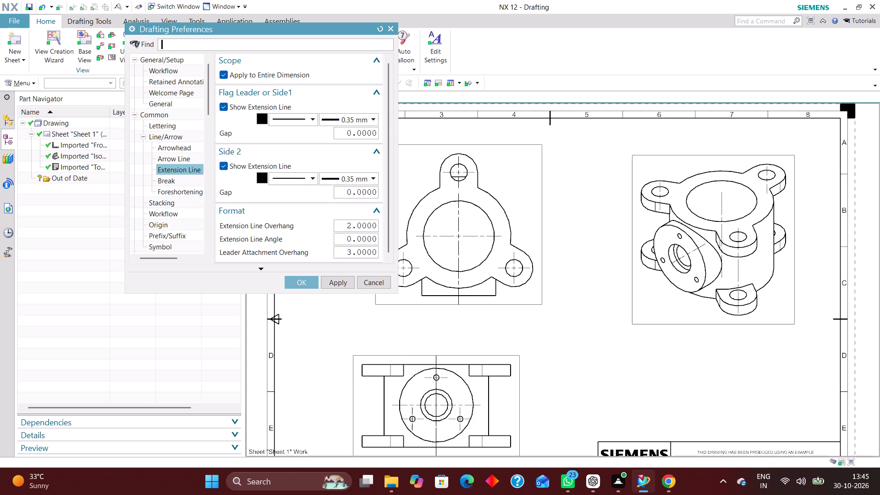
pyautogui.moveTo(344, 128); pyautogui.dragTo(539, 132)
pyautogui.moveTo(344, 135); pyautogui.dragTo(414, 133)
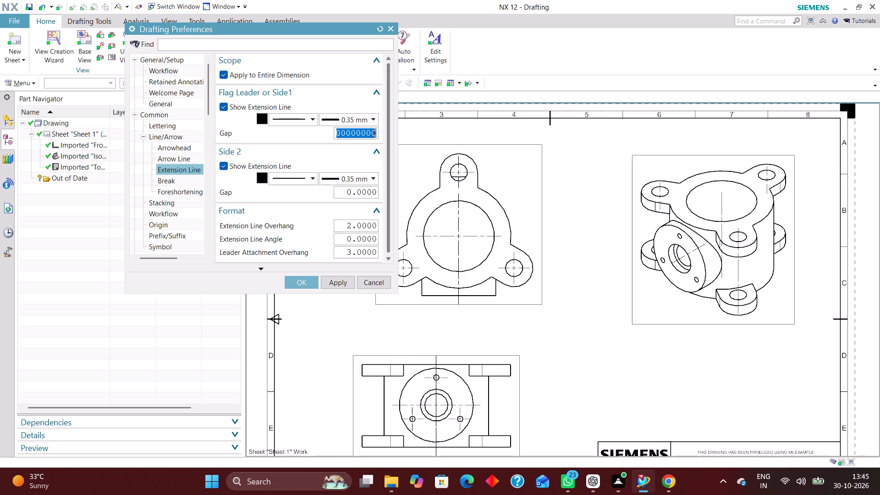
pyautogui.press('2')
pyautogui.press('Return')
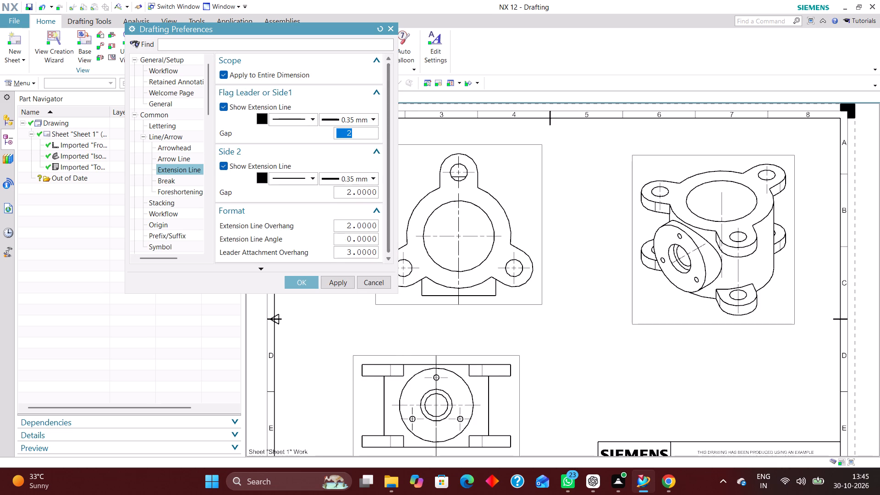
# Change the decimal delimiter in the dimension text units to a period and accept the drafting preferences.
pyautogui.scroll(-7, 161, 172)
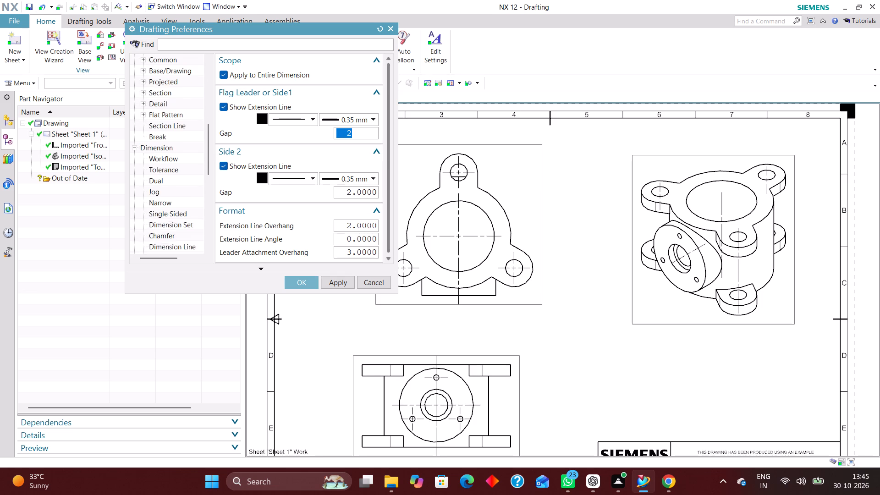
pyautogui.scroll(-12, 182, 190)
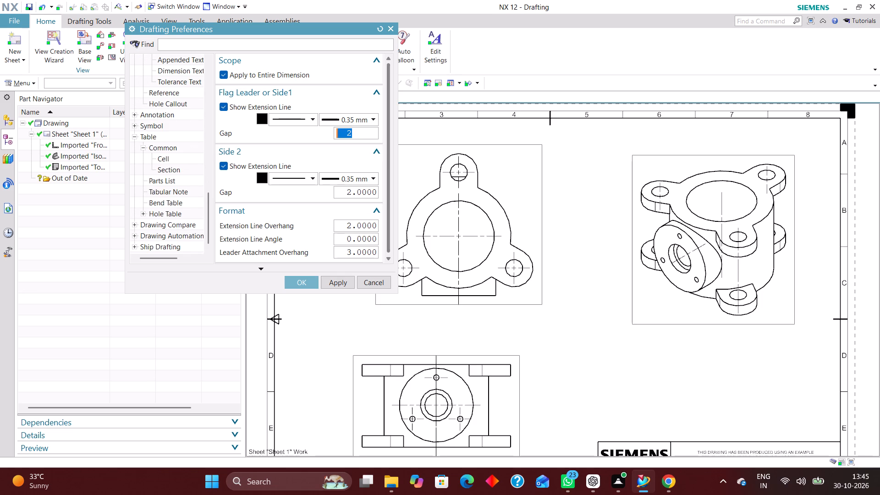
pyautogui.scroll(3, 158, 140)
pyautogui.click(176, 126)
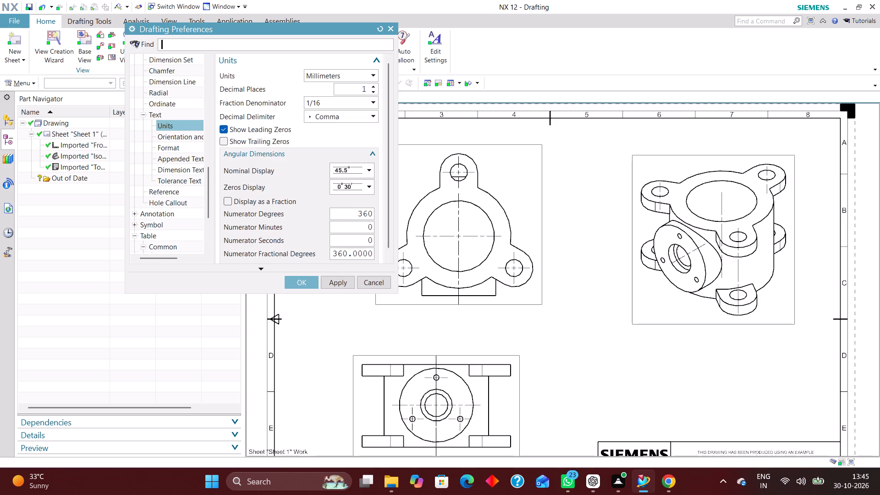
pyautogui.click(337, 112)
pyautogui.click(340, 127)
pyautogui.click(306, 281)
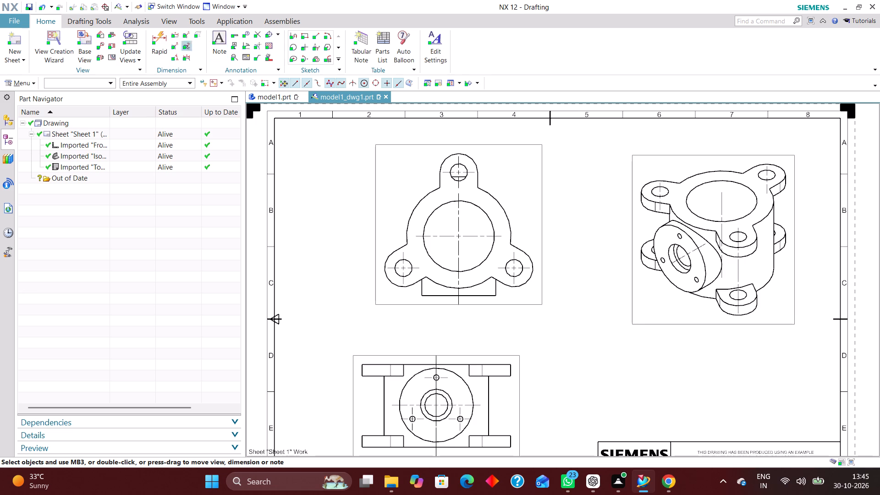
# Add a rapid dimension across the lower edge of the side flange in the top view, placed below the view.
pyautogui.click(159, 35)
pyautogui.scroll(-3, 475, 241)
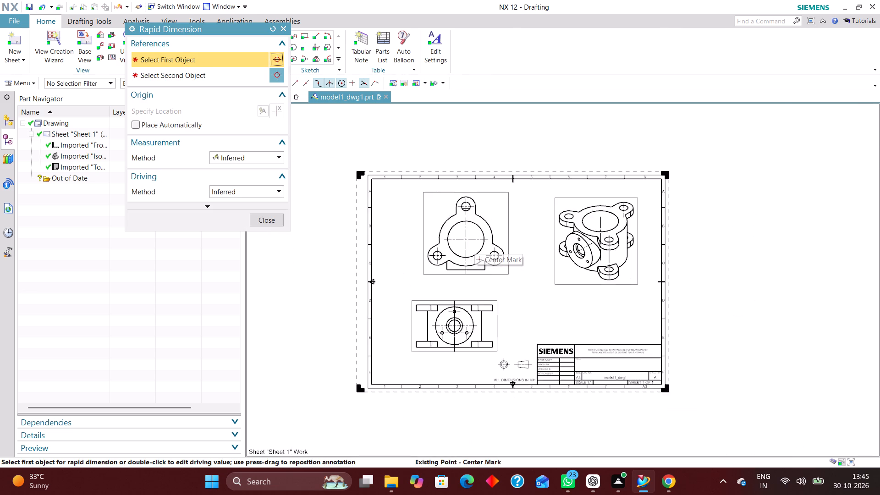
pyautogui.scroll(6, 449, 277)
pyautogui.click(444, 249)
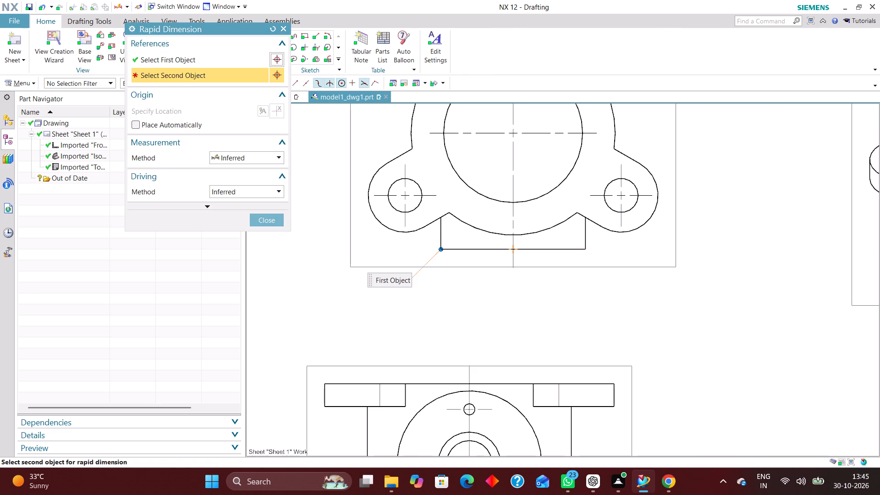
pyautogui.click(587, 250)
pyautogui.click(516, 297)
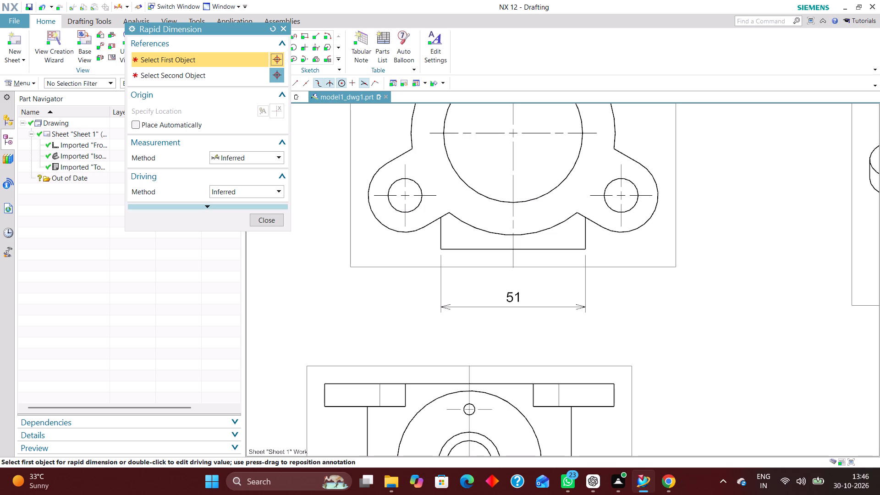
pyautogui.click(272, 222)
# Change the measurement method of the side flange width dimension to Cylindrical.
pyautogui.doubleClick(496, 302)
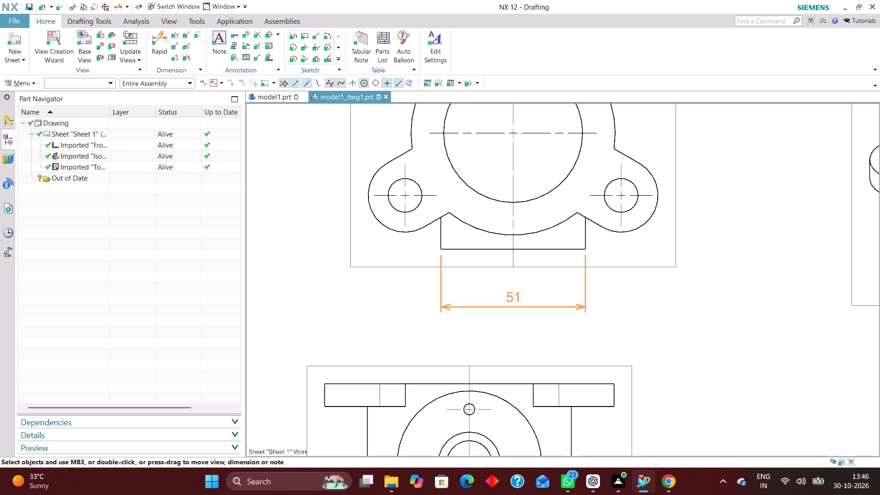
pyautogui.click(246, 264)
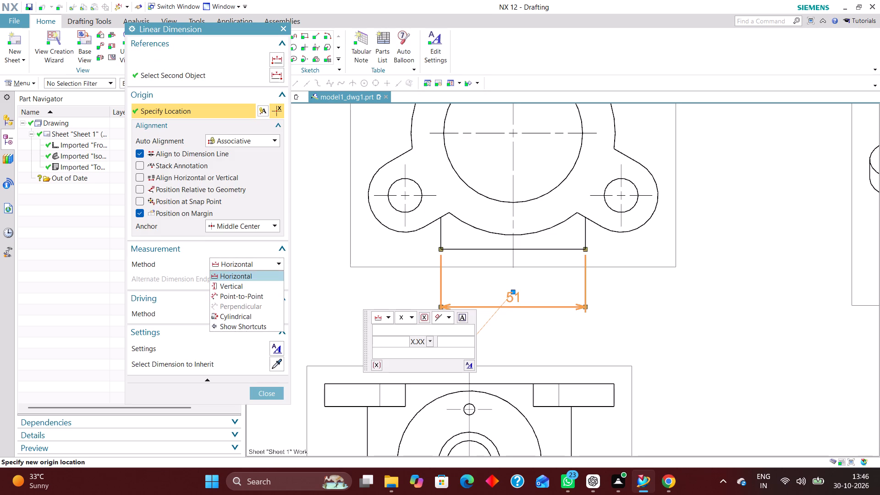
pyautogui.click(253, 315)
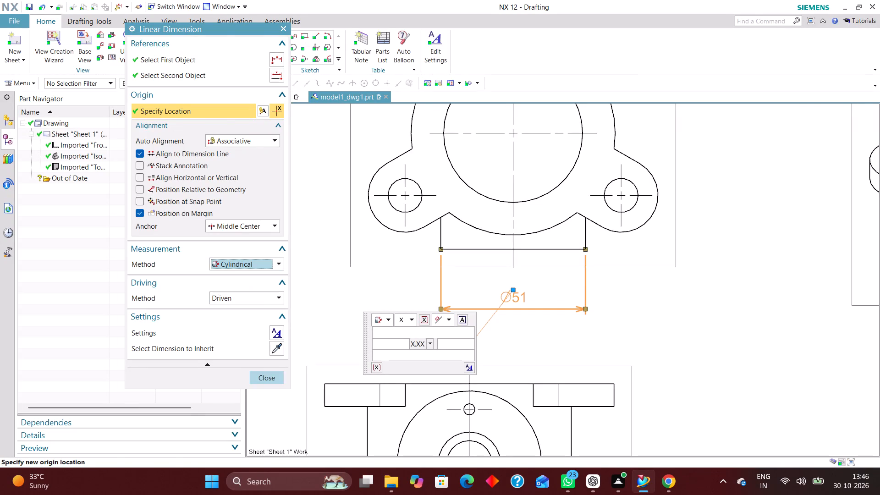
pyautogui.click(271, 378)
# Add a radial dimension to the body's large outer arc in the top view, placed to its upper left.
pyautogui.scroll(-2, 509, 354)
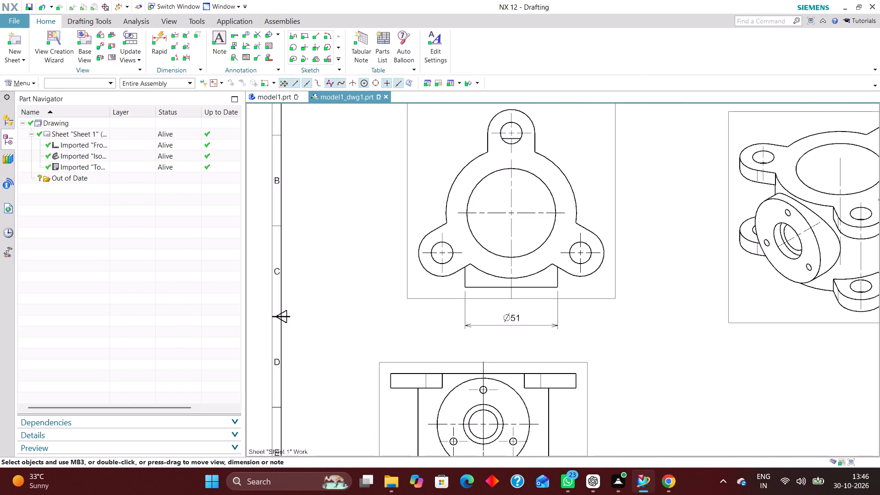
pyautogui.click(162, 39)
pyautogui.click(255, 158)
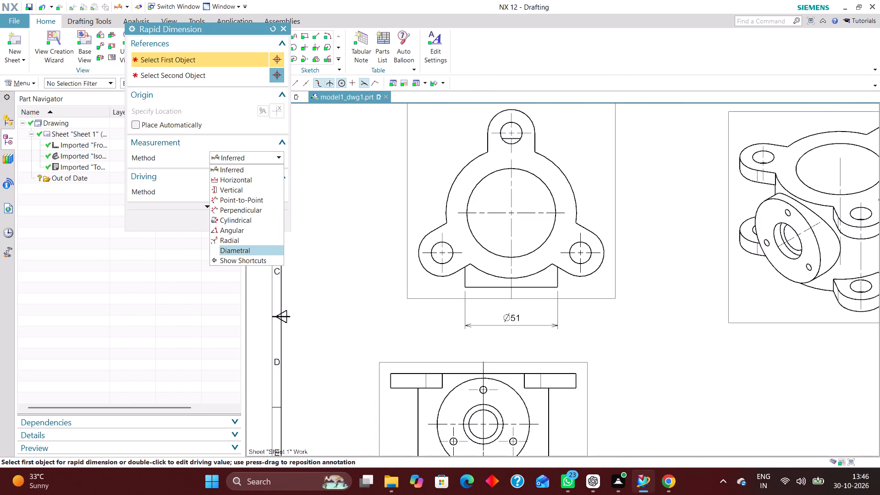
pyautogui.click(253, 239)
pyautogui.click(450, 186)
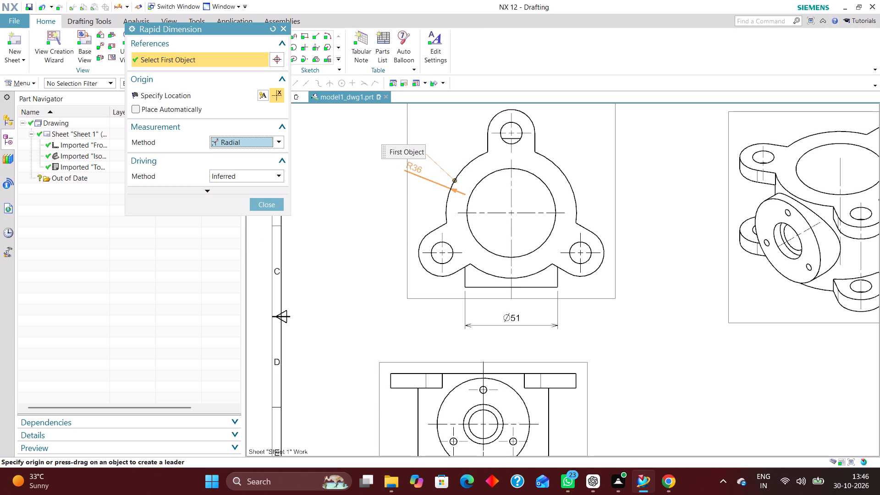
pyautogui.click(357, 141)
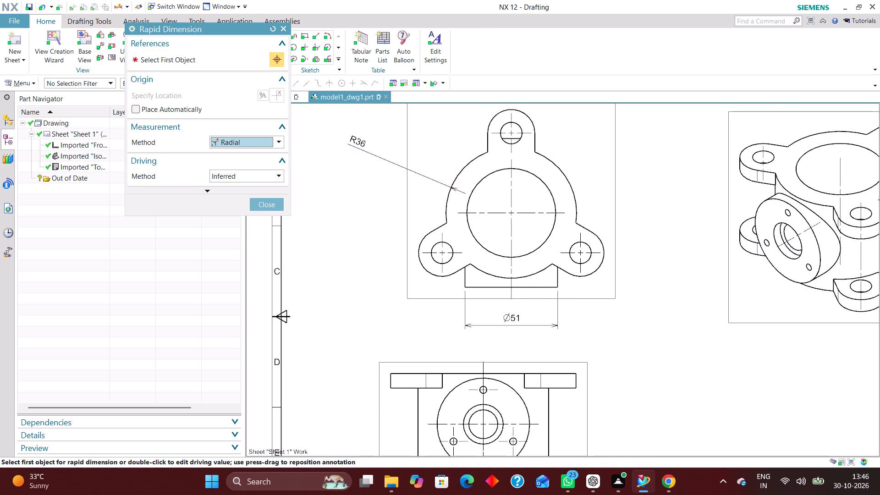
# Add a diametral dimension to the large central bore in the top view, placed to its upper right.
pyautogui.scroll(1, 563, 183)
pyautogui.click(548, 198)
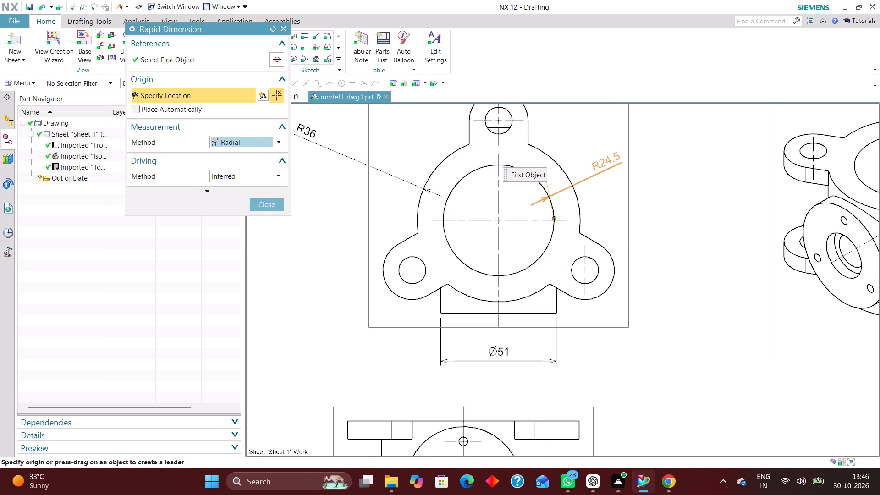
pyautogui.click(278, 141)
pyautogui.click(253, 234)
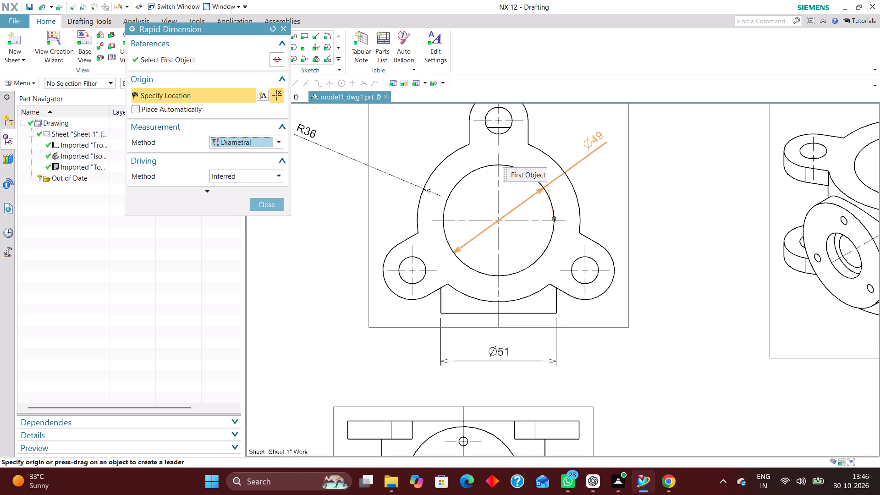
pyautogui.click(593, 140)
# Using the Inferred method, dimension vertically from the bore centre to the upper lobe hole's centre and position it right of the top view.
pyautogui.scroll(-4, 509, 132)
pyautogui.scroll(2, 526, 196)
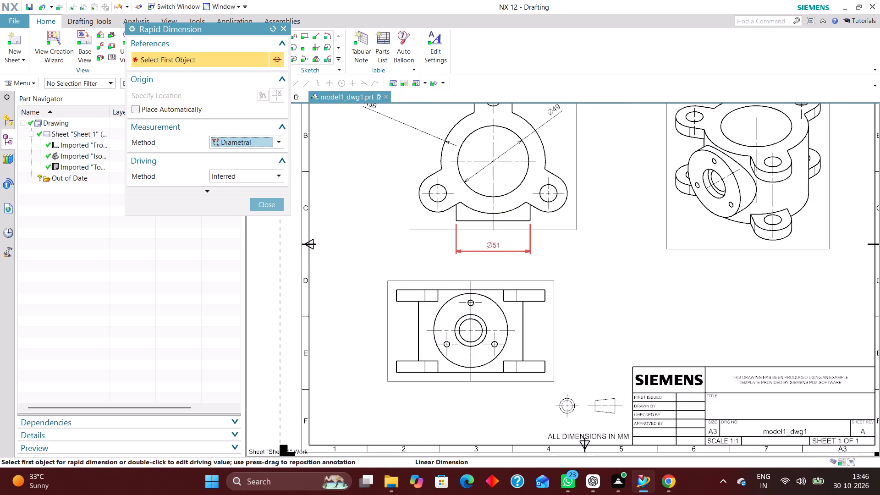
pyautogui.scroll(-1, 527, 246)
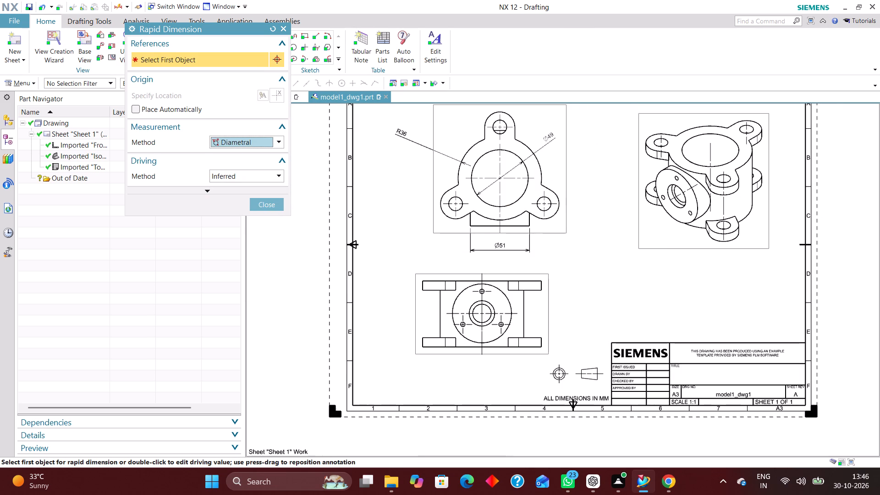
pyautogui.scroll(-1, 555, 244)
pyautogui.scroll(3, 527, 175)
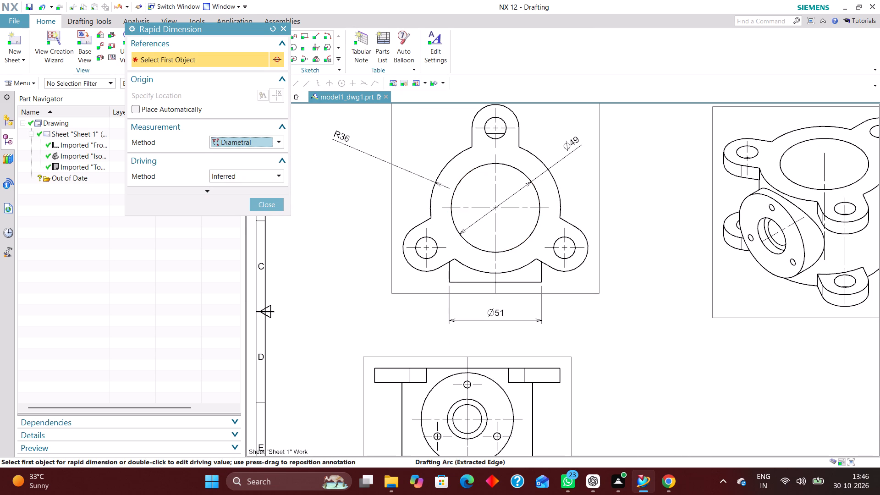
pyautogui.click(275, 141)
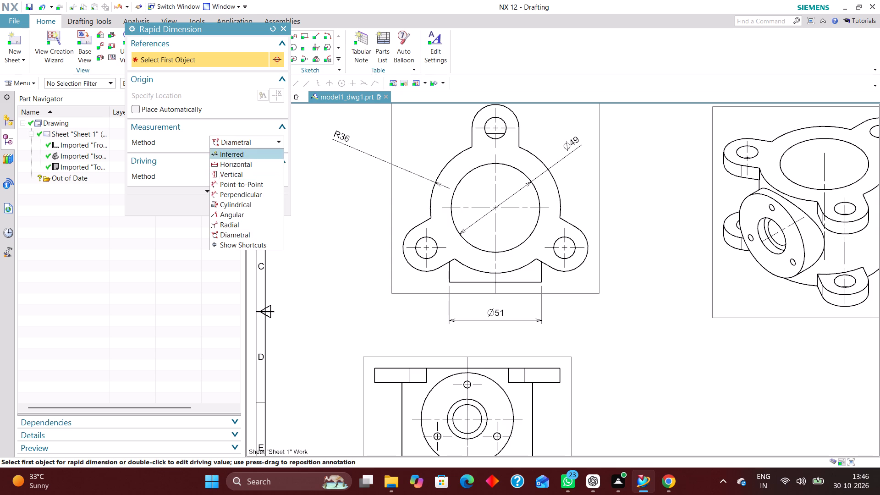
pyautogui.click(264, 155)
pyautogui.scroll(-1, 531, 227)
pyautogui.click(523, 211)
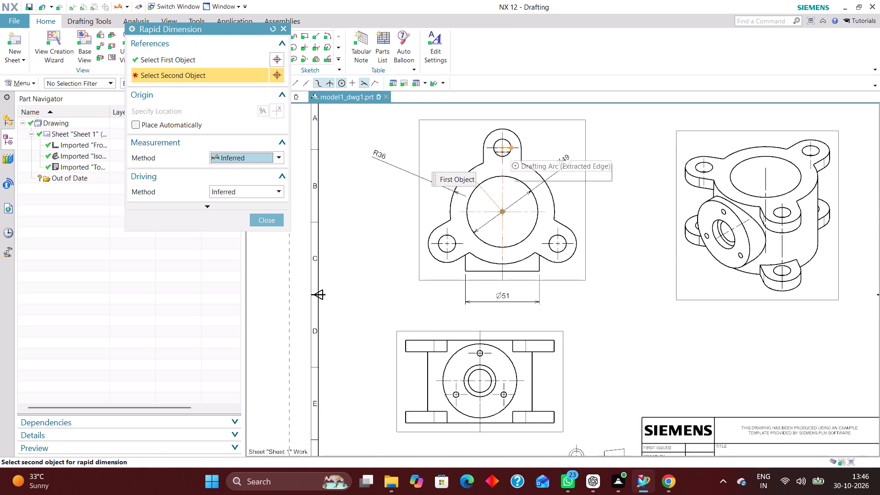
pyautogui.click(513, 146)
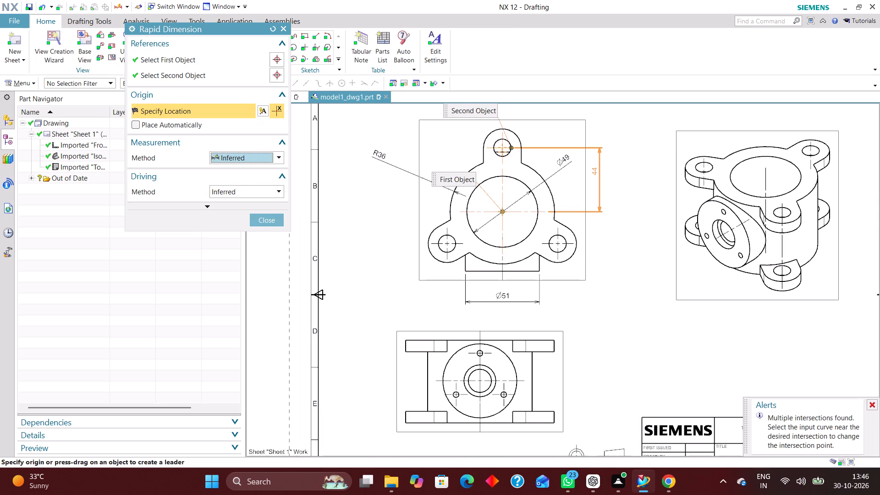
pyautogui.click(594, 171)
pyautogui.scroll(1, 608, 226)
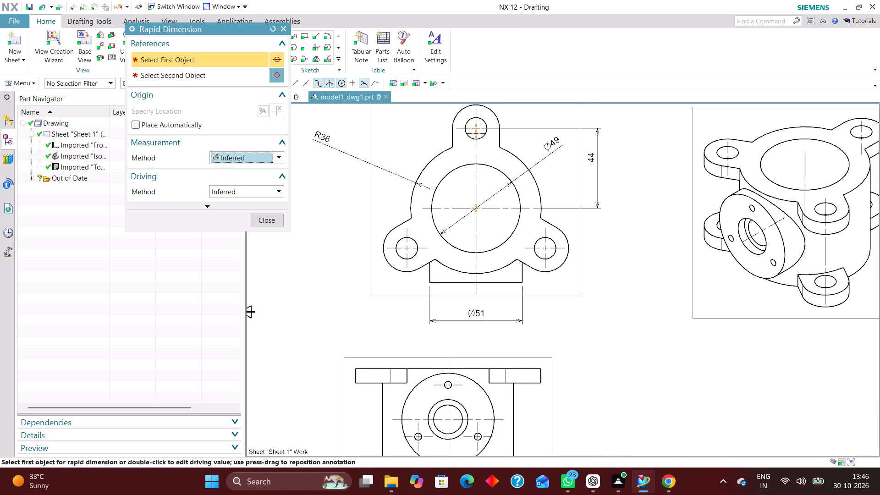
pyautogui.moveTo(588, 155); pyautogui.dragTo(587, 167)
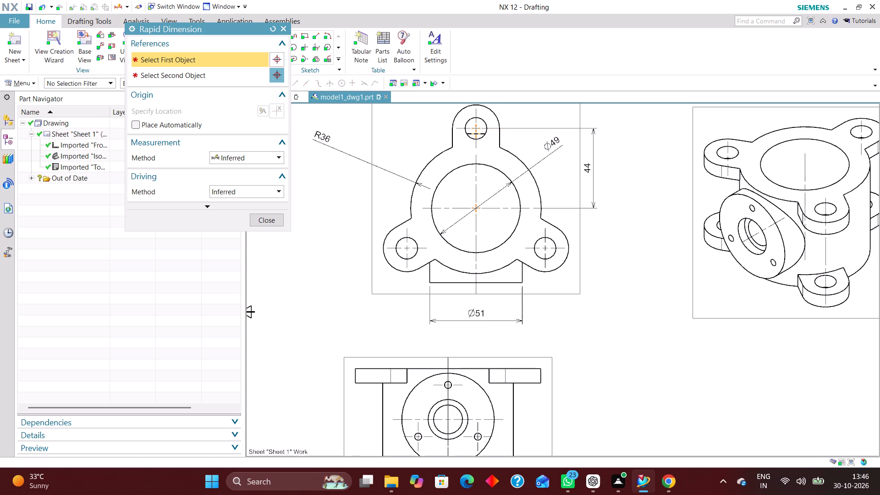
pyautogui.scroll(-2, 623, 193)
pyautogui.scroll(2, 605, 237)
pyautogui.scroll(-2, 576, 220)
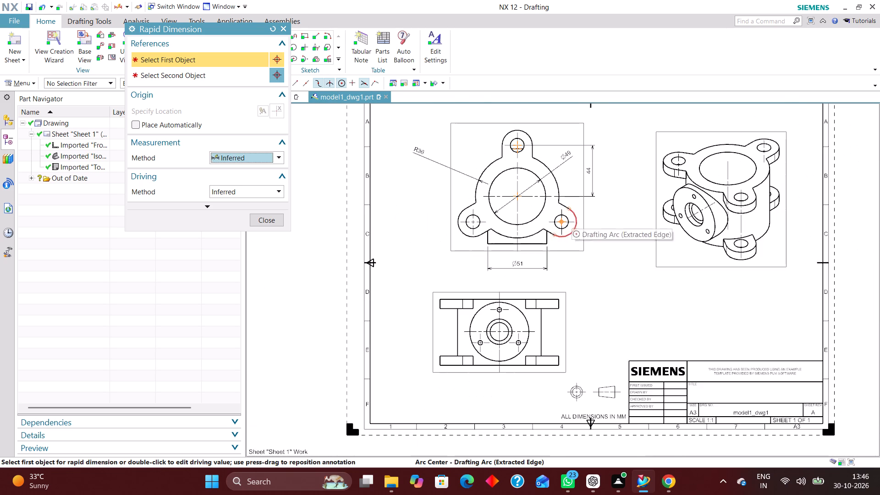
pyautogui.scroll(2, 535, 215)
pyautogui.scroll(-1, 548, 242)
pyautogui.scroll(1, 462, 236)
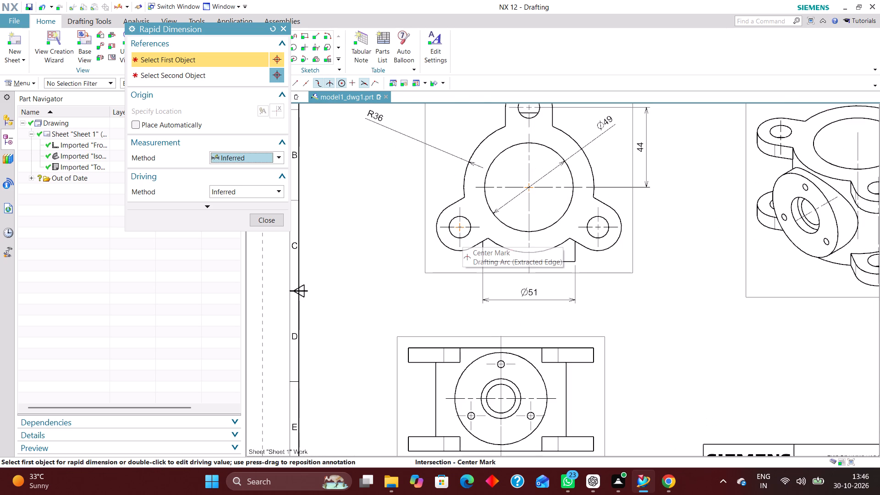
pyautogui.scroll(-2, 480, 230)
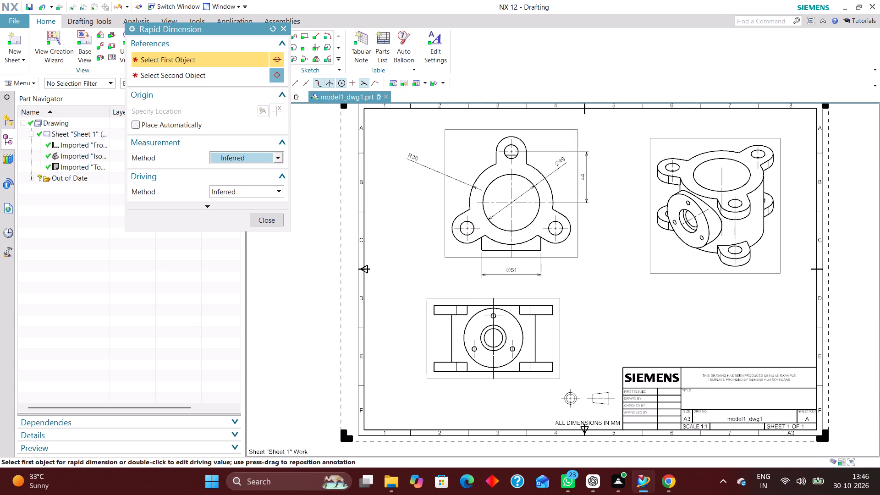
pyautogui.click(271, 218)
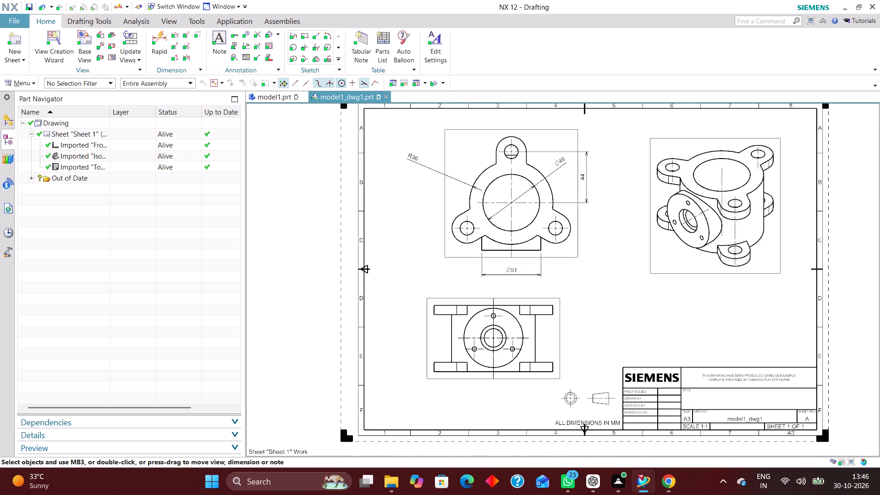
# Add a centre mark to the lower-left lobe hole in the top view, not inheriting the view angle, with its angle set to 120°.
pyautogui.click(269, 33)
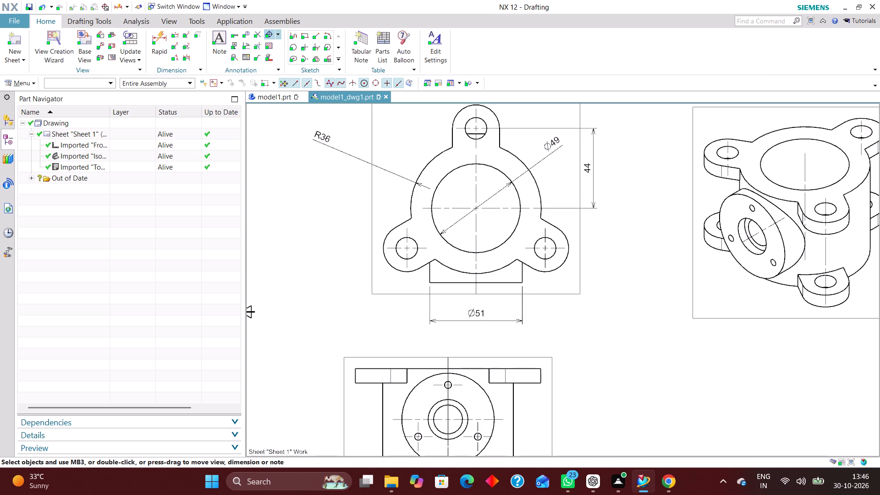
pyautogui.scroll(4, 398, 235)
pyautogui.click(438, 254)
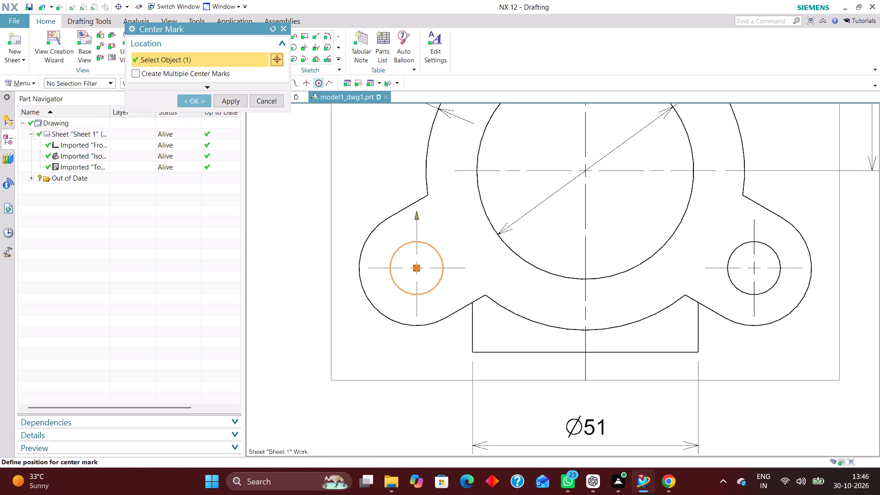
pyautogui.click(216, 86)
pyautogui.click(184, 88)
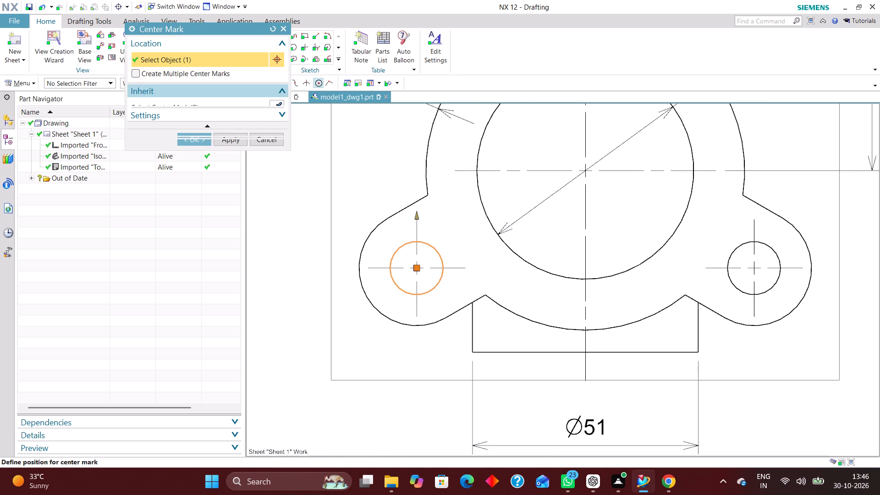
pyautogui.click(223, 131)
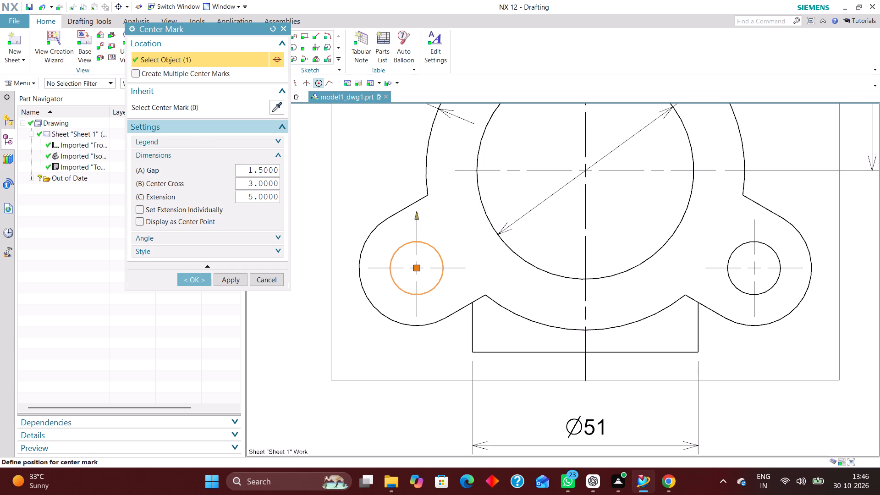
pyautogui.click(227, 234)
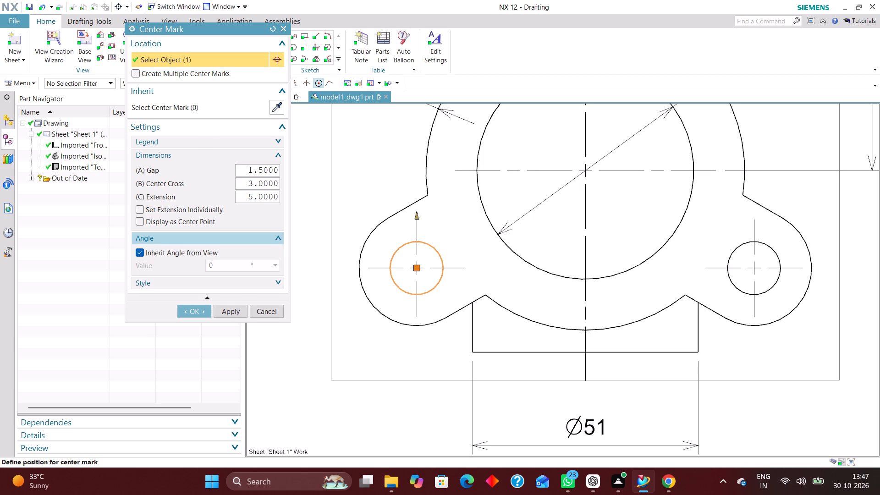
pyautogui.click(141, 251)
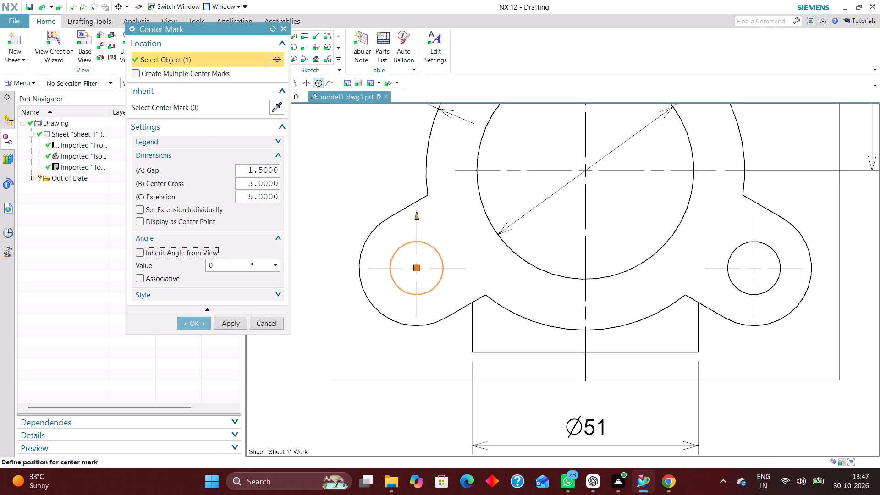
pyautogui.moveTo(229, 264); pyautogui.dragTo(165, 263)
pyautogui.write('12')
pyautogui.press('0')
pyautogui.press('Return')
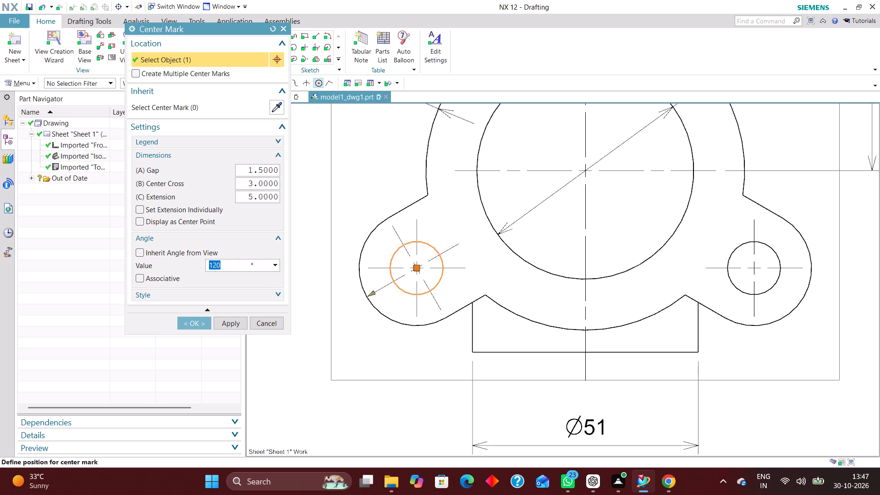
pyautogui.click(191, 319)
# Dimension the angle between the bore's vertical centreline and the lower-left lobe hole's angled centre mark, placing it to the top view's upper left.
pyautogui.scroll(-2, 426, 367)
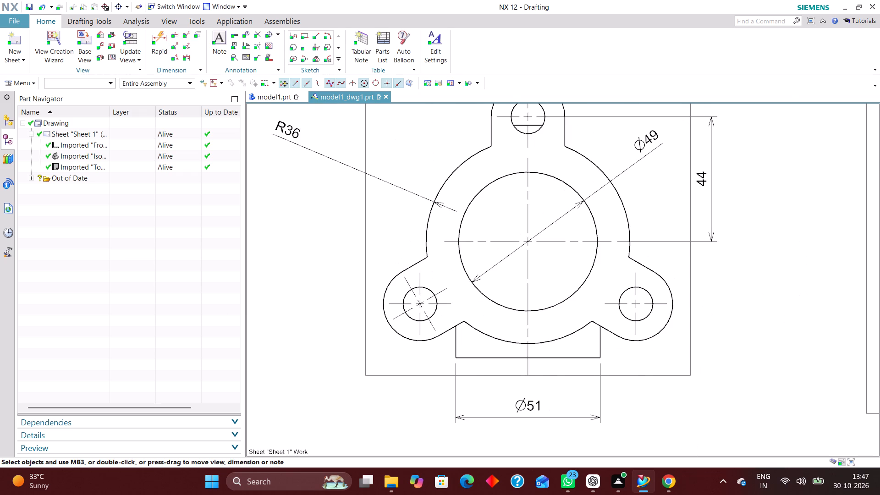
pyautogui.scroll(-1, 492, 273)
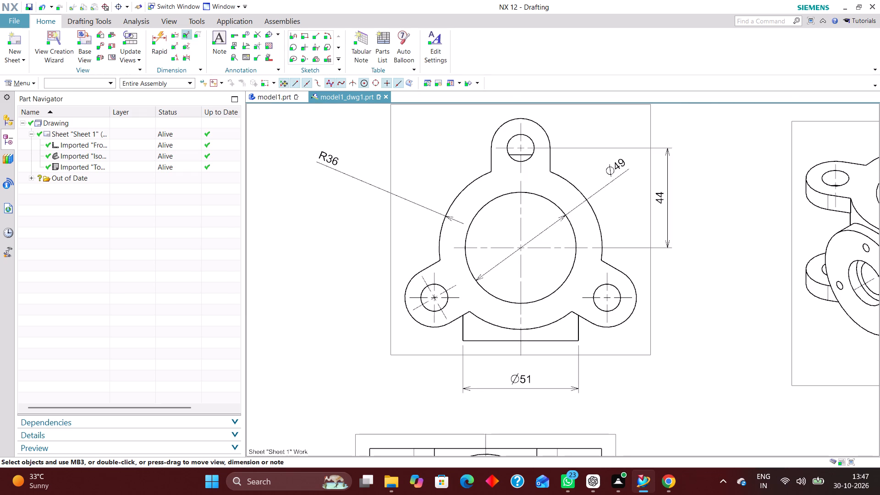
pyautogui.click(155, 35)
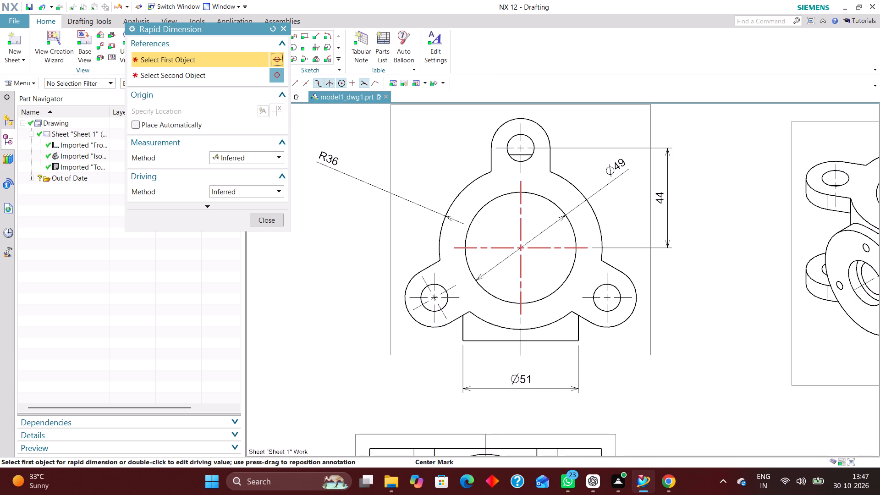
pyautogui.click(516, 218)
pyautogui.click(415, 311)
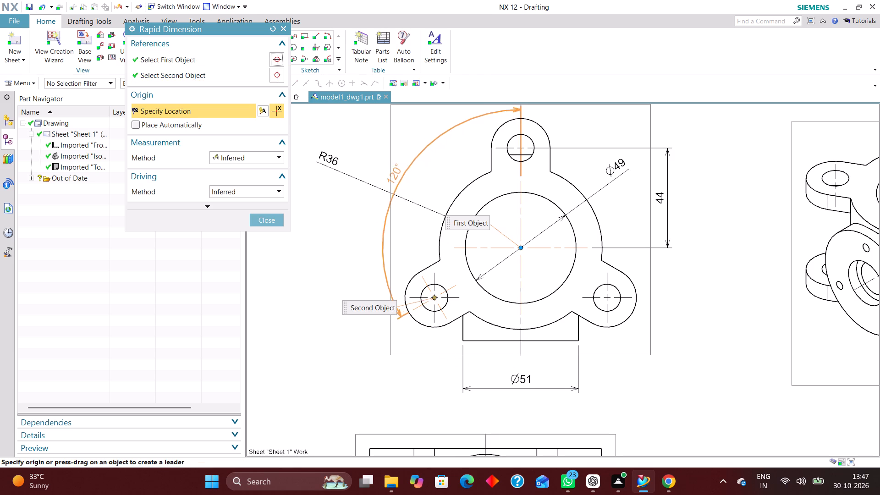
pyautogui.scroll(-1, 378, 212)
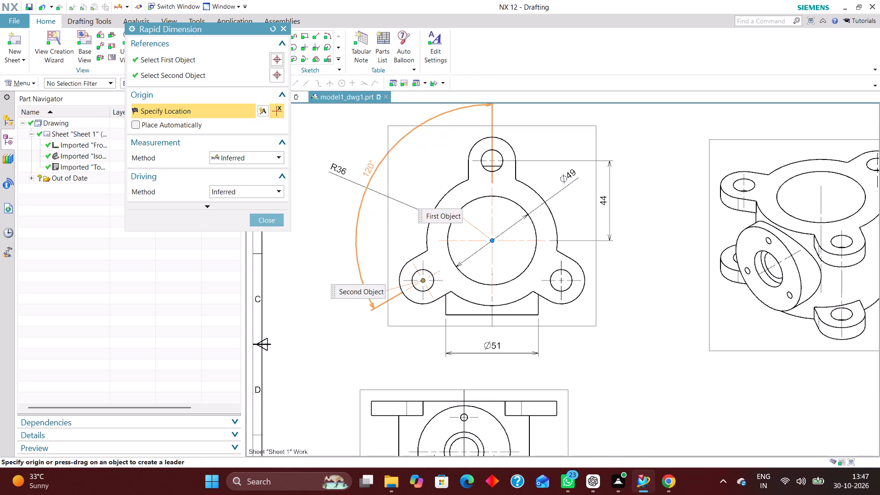
pyautogui.click(363, 173)
pyautogui.click(269, 221)
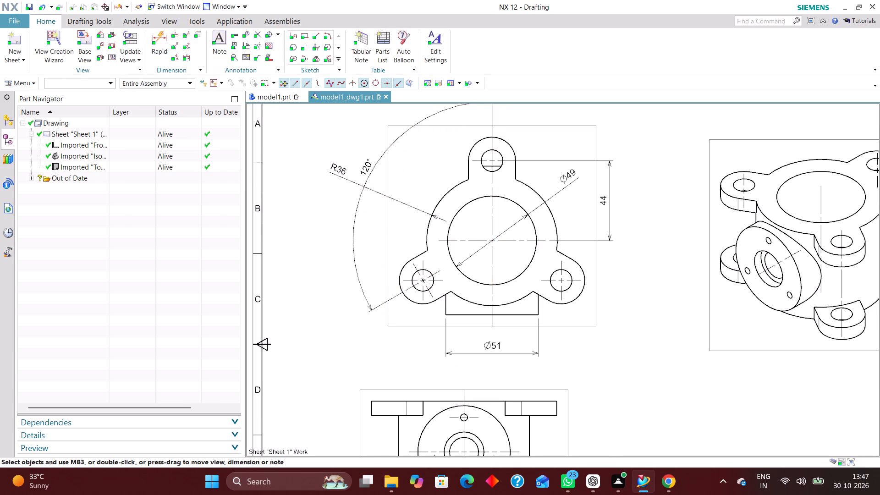
# Move the large outer arc's radial dimension closer to the body, inside the angular dimension's arc.
pyautogui.moveTo(336, 165); pyautogui.dragTo(405, 187)
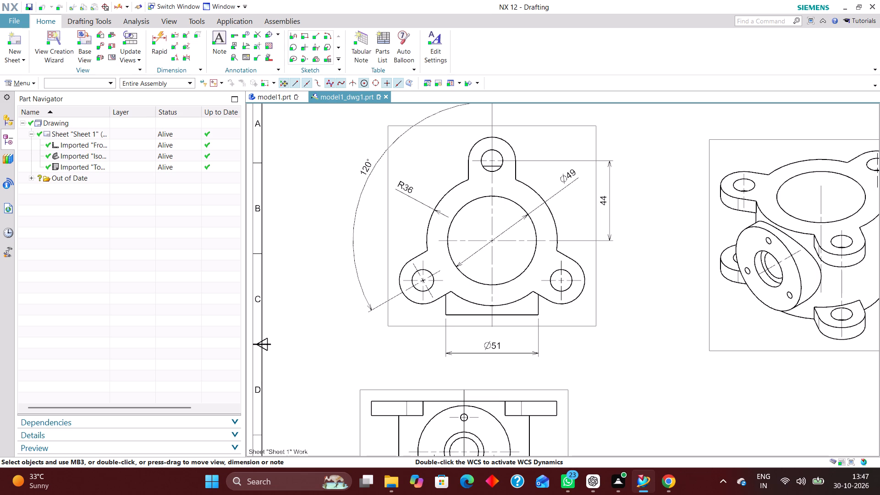
# Add a radial dimension to the lower-right lobe's outer arc in the top view, placed to its lower right.
pyautogui.scroll(-3, 472, 236)
pyautogui.scroll(3, 489, 326)
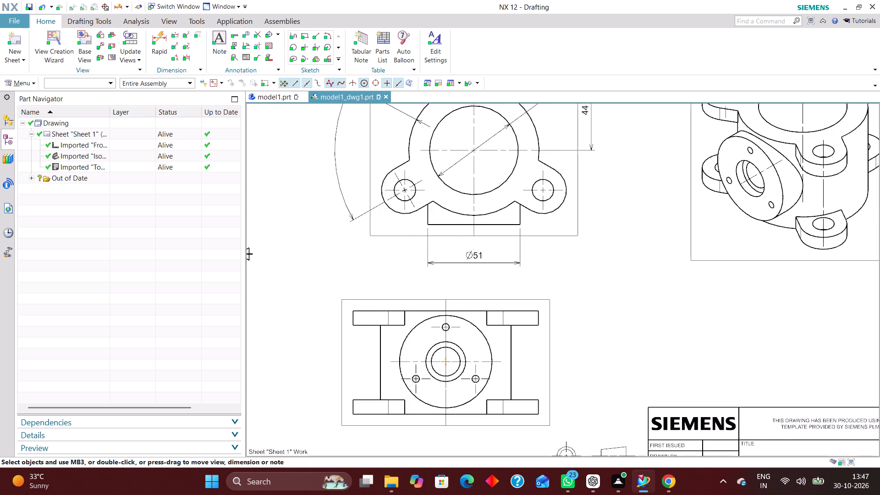
pyautogui.scroll(-2, 483, 209)
pyautogui.scroll(1, 474, 300)
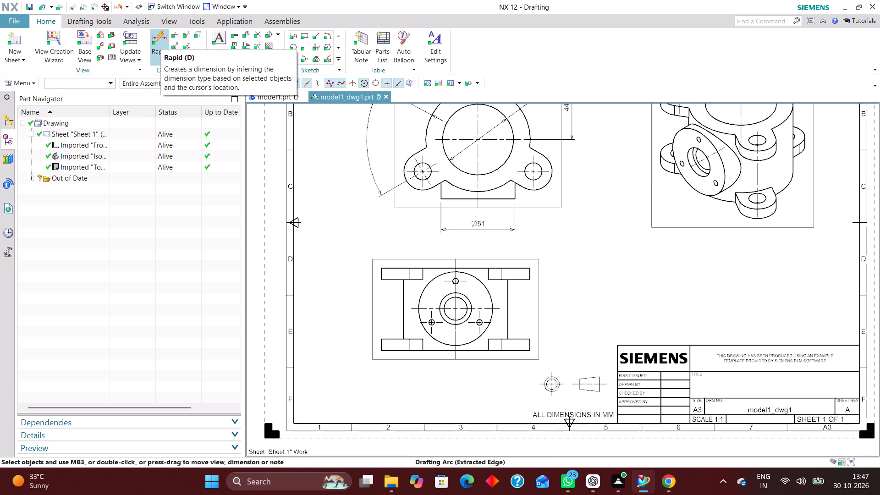
pyautogui.scroll(-1, 331, 301)
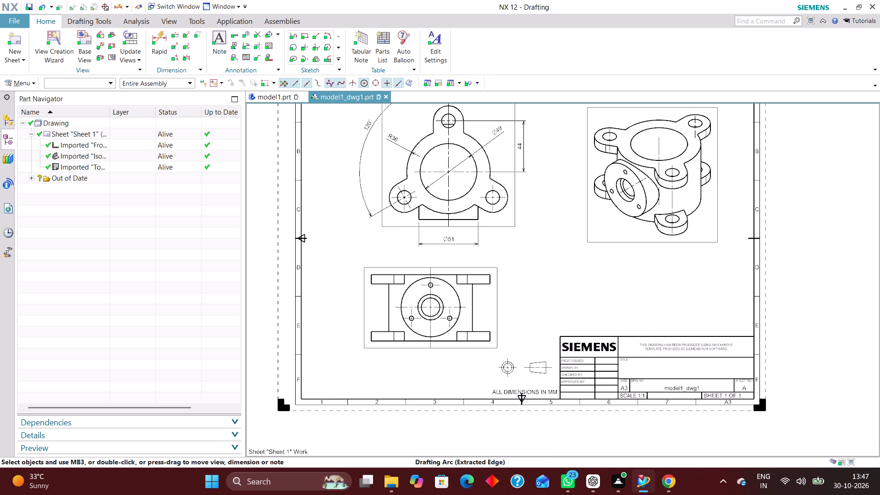
pyautogui.scroll(-1, 380, 315)
pyautogui.click(155, 33)
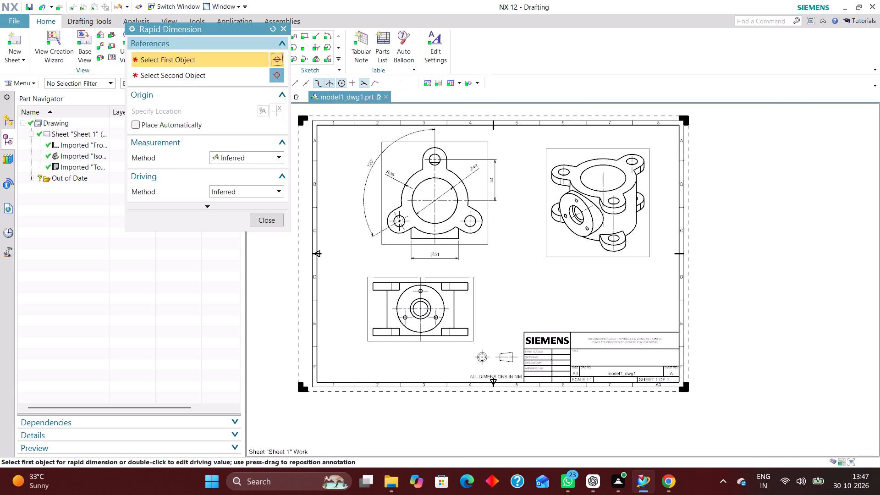
pyautogui.click(268, 153)
pyautogui.click(254, 240)
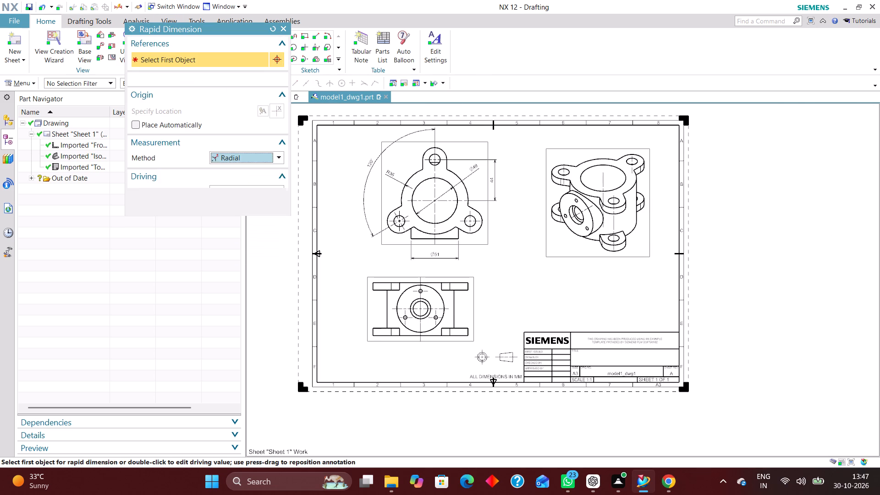
pyautogui.scroll(4, 489, 220)
pyautogui.click(464, 237)
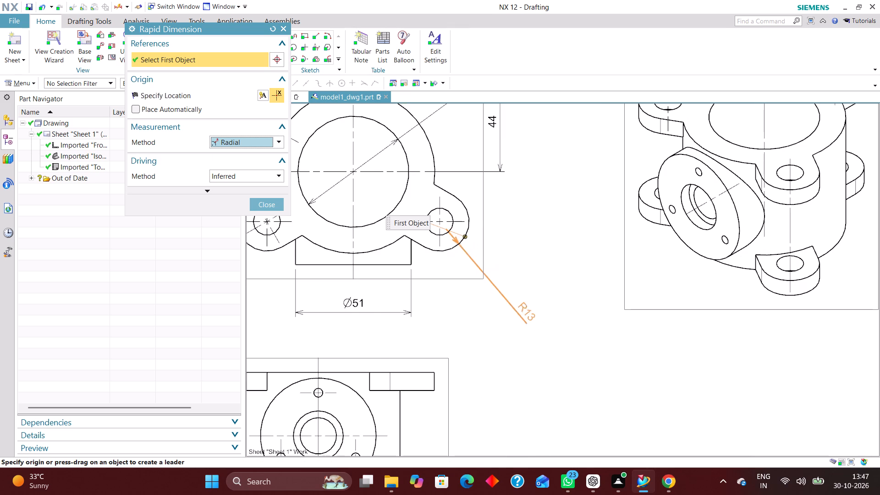
pyautogui.click(530, 289)
# Using the Inferred method, dimension the thickness of the lower-right lug in the front view and place it to the right of the view.
pyautogui.scroll(-3, 545, 215)
pyautogui.scroll(-1, 528, 269)
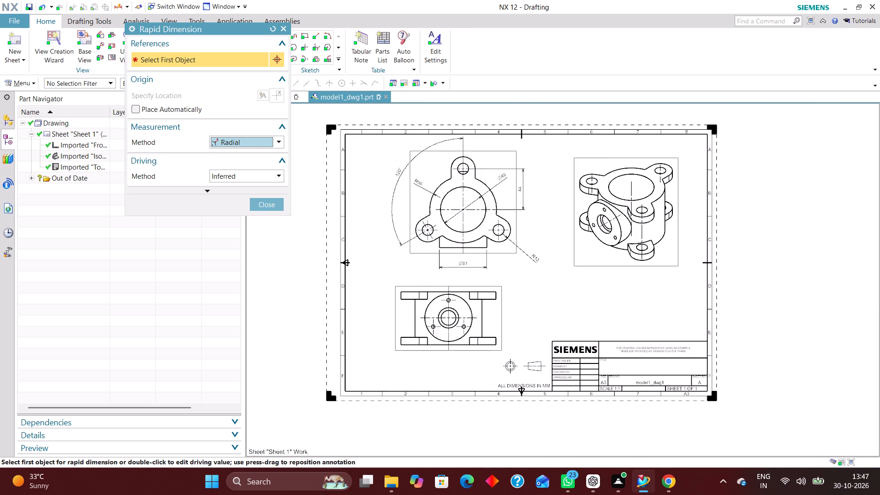
pyautogui.scroll(1, 468, 277)
pyautogui.click(276, 144)
pyautogui.click(262, 159)
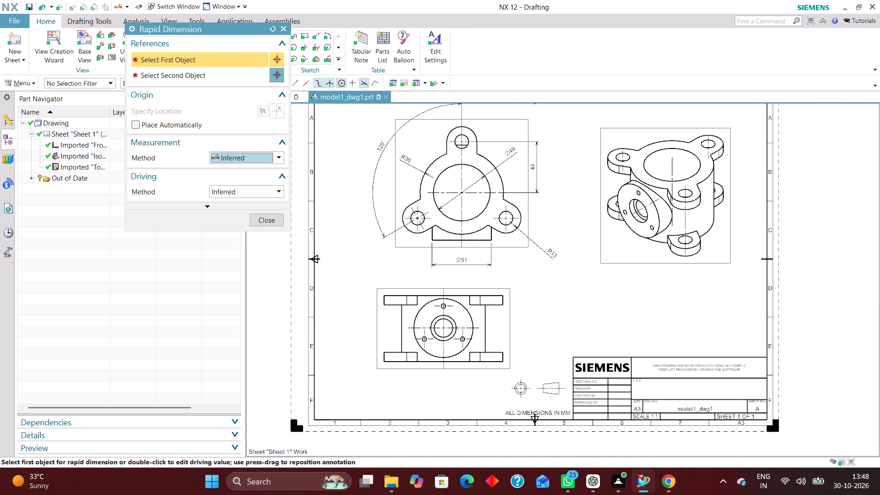
pyautogui.scroll(5, 508, 374)
pyautogui.click(492, 336)
pyautogui.click(494, 307)
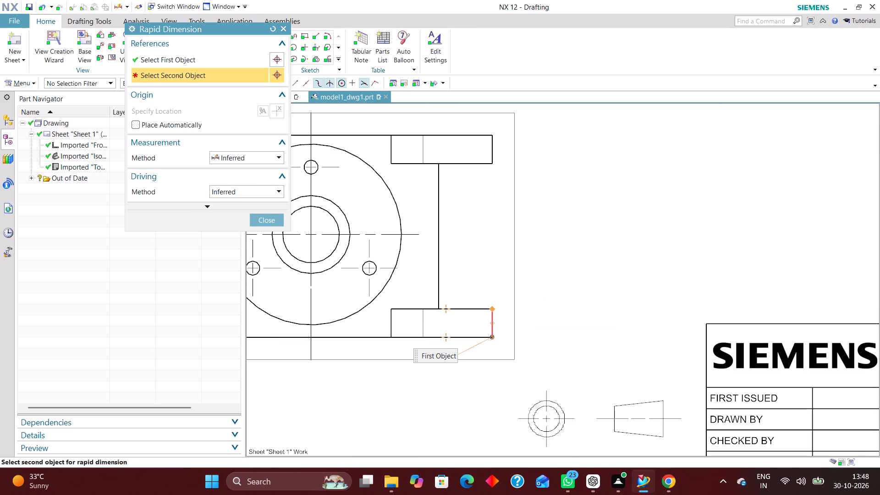
pyautogui.click(569, 325)
# Dimension the body's overall height between the left lugs' outer corners in the front view, placed left of the view.
pyautogui.scroll(-4, 690, 293)
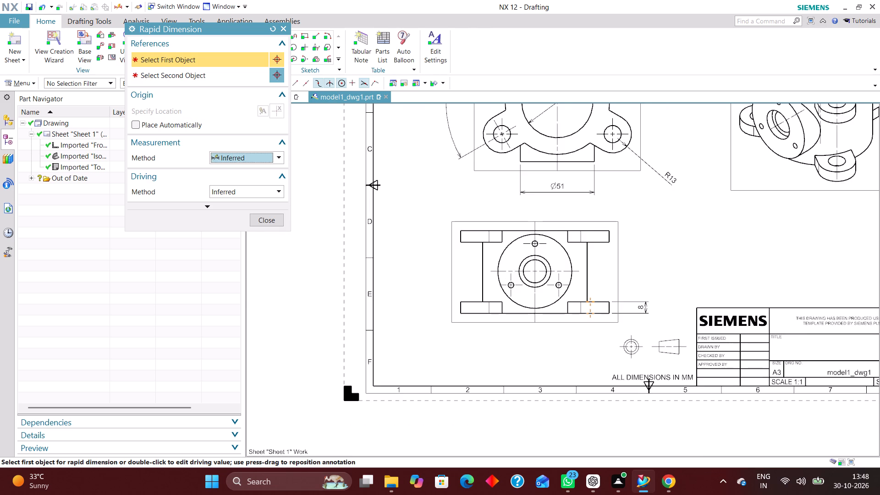
pyautogui.scroll(3, 674, 281)
pyautogui.scroll(-3, 710, 287)
pyautogui.scroll(3, 512, 311)
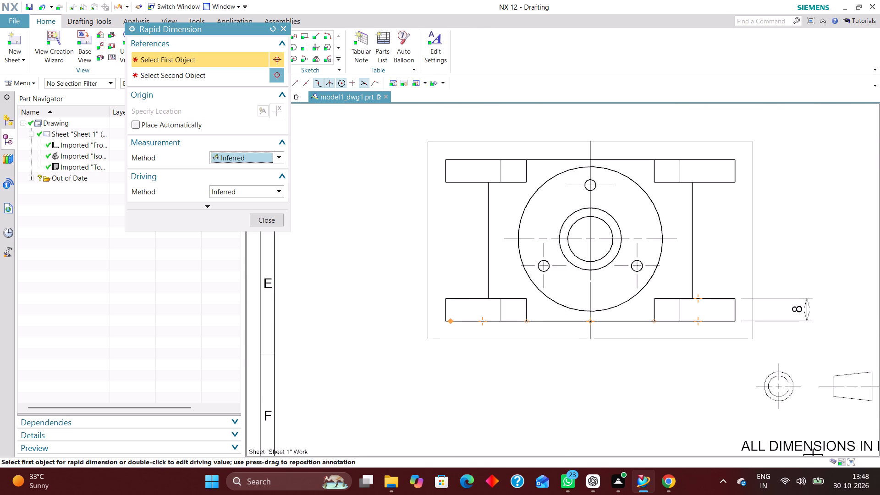
pyautogui.click(445, 322)
pyautogui.click(443, 157)
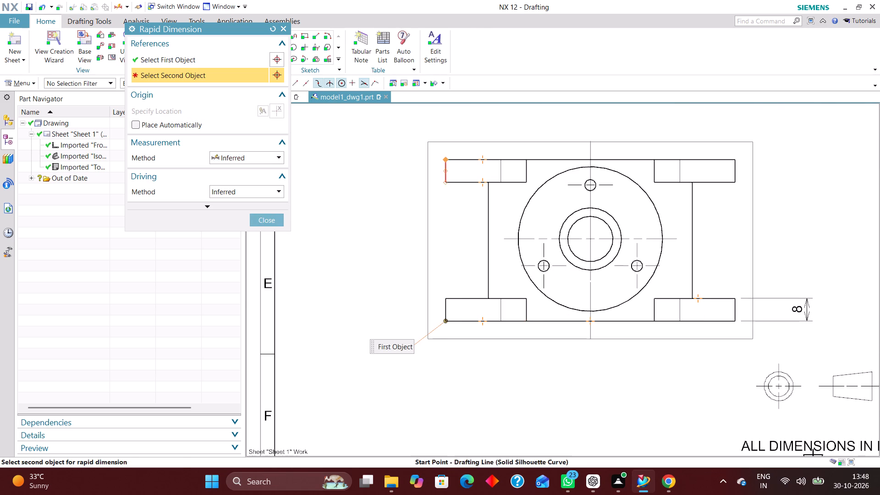
pyautogui.click(357, 230)
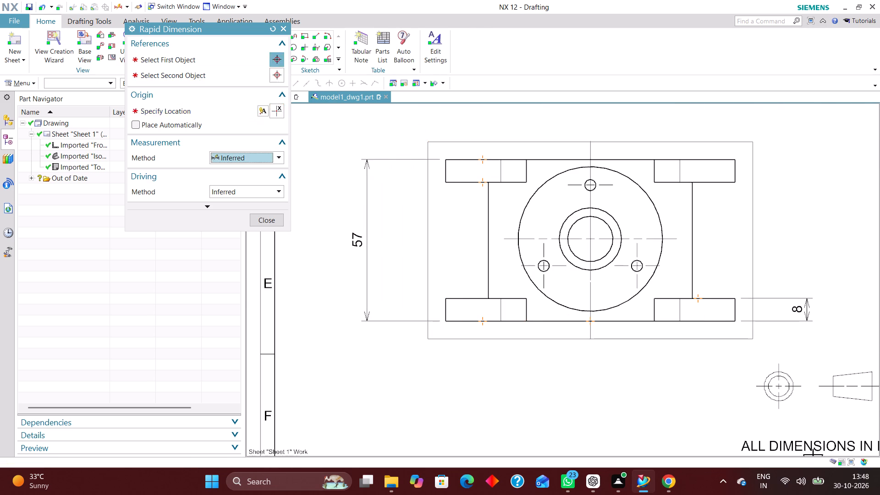
# Dimension the vertical distance from the main bore's centre to the boss's bottom edge in the top view, placed right of the view.
pyautogui.scroll(-3, 461, 308)
pyautogui.scroll(-2, 530, 308)
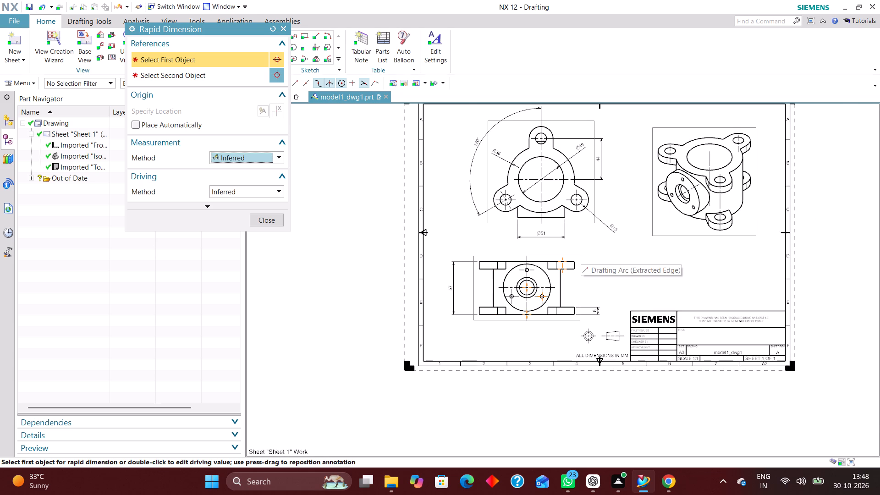
pyautogui.scroll(2, 578, 227)
pyautogui.scroll(-2, 556, 281)
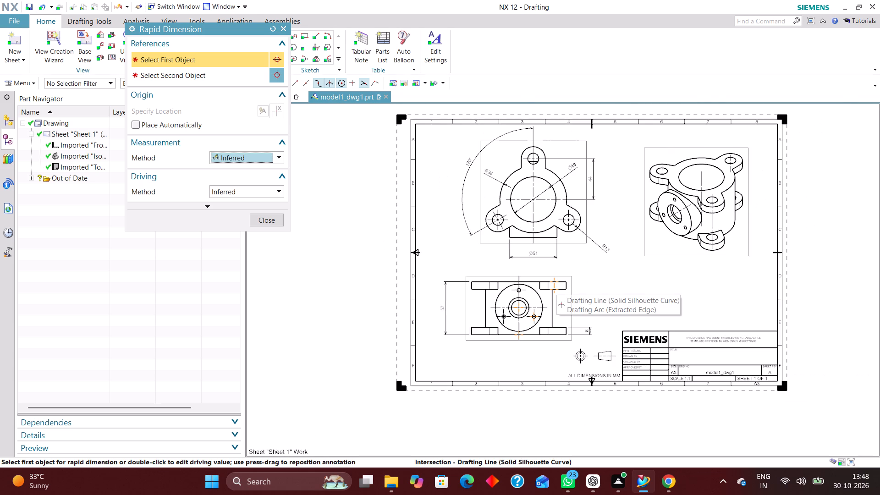
pyautogui.scroll(1, 568, 247)
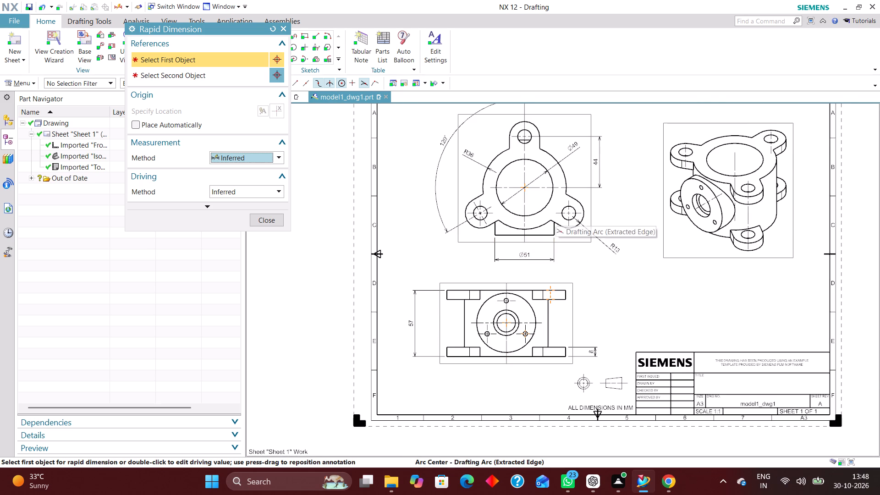
pyautogui.scroll(1, 558, 240)
pyautogui.scroll(-1, 555, 253)
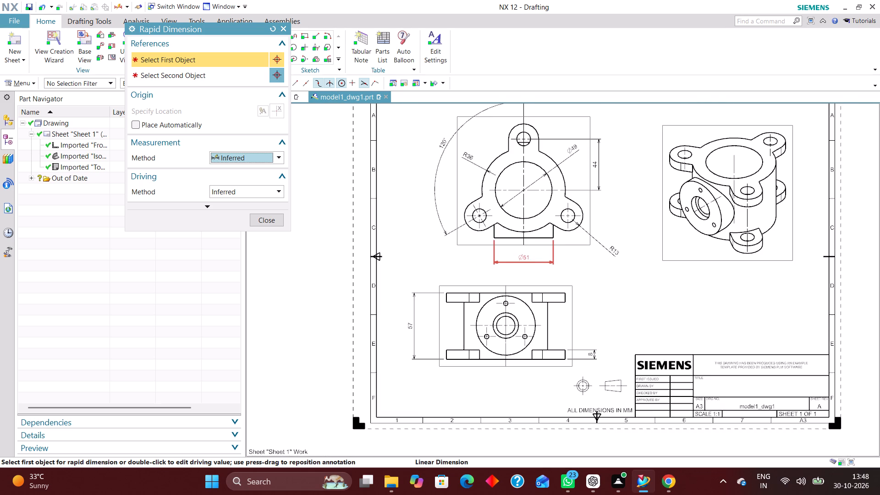
pyautogui.scroll(2, 555, 241)
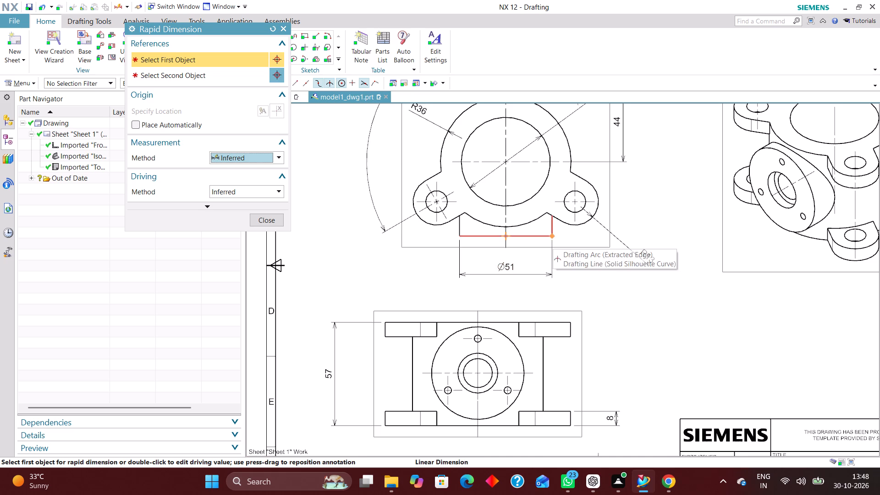
pyautogui.click(553, 237)
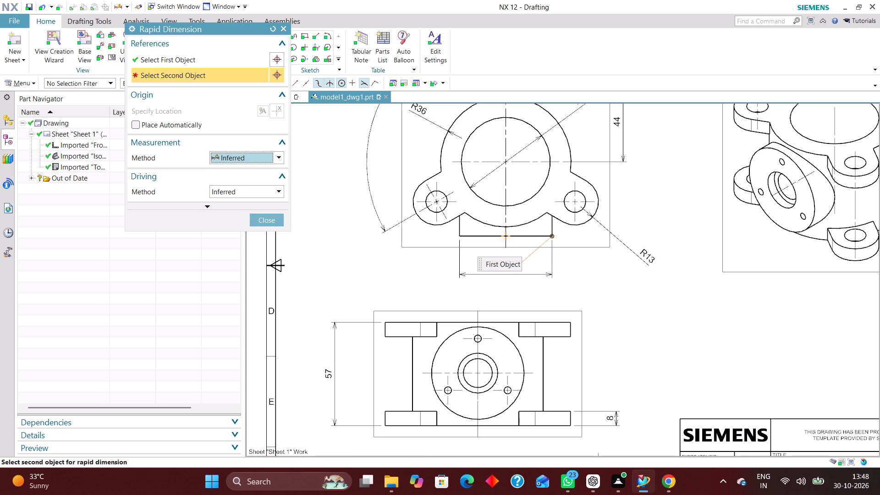
pyautogui.click(596, 160)
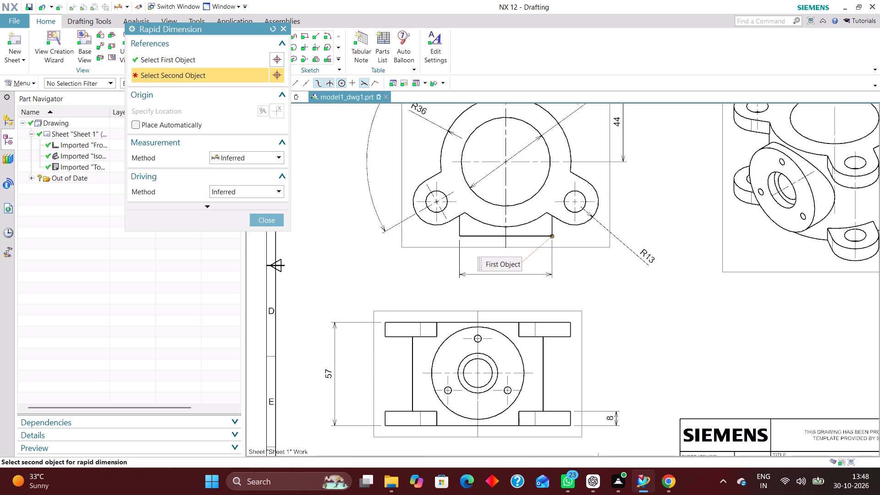
pyautogui.click(276, 26)
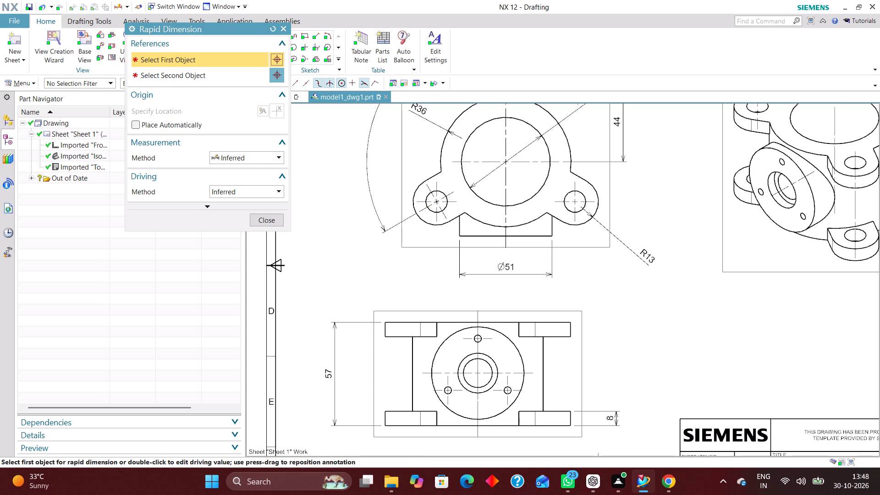
pyautogui.click(473, 158)
pyautogui.click(461, 234)
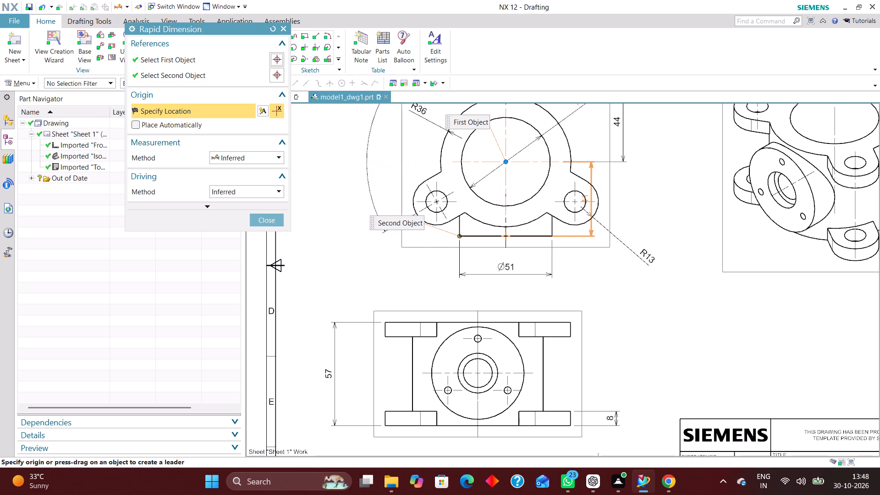
pyautogui.click(624, 195)
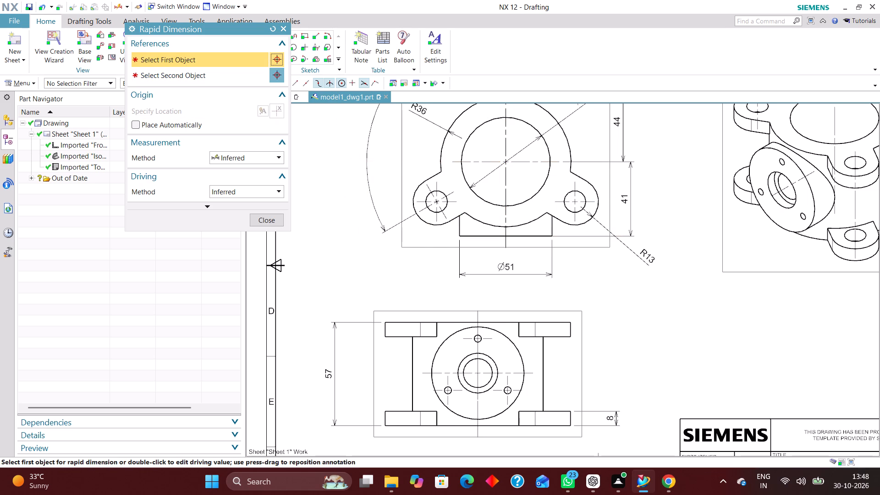
pyautogui.click(262, 215)
# Delete the radial dimension on the lower-right lobe's outer arc in the top view.
pyautogui.moveTo(655, 256); pyautogui.dragTo(638, 258)
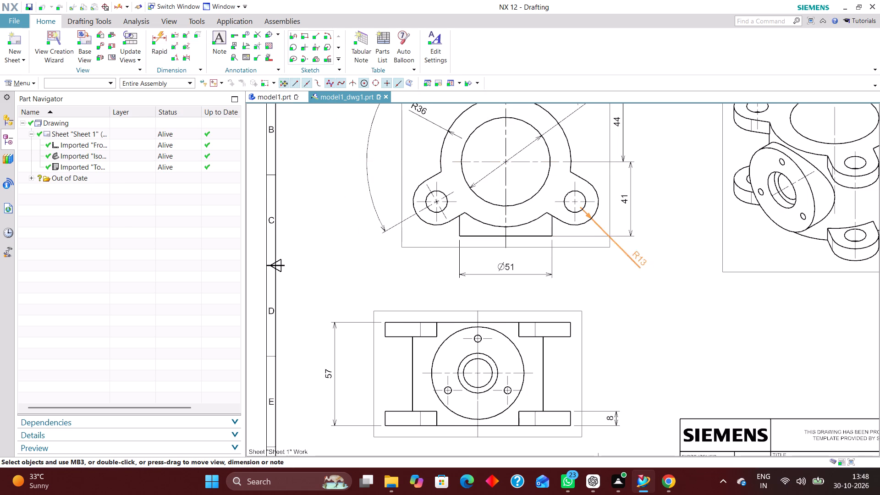
pyautogui.moveTo(638, 258); pyautogui.dragTo(640, 254)
pyautogui.moveTo(640, 259); pyautogui.dragTo(599, 271, button='right')
# Using the Radial method, dimension the upper lobe's outer arc in the top view and place it to its upper right.
pyautogui.scroll(-1, 634, 294)
pyautogui.scroll(-1, 628, 257)
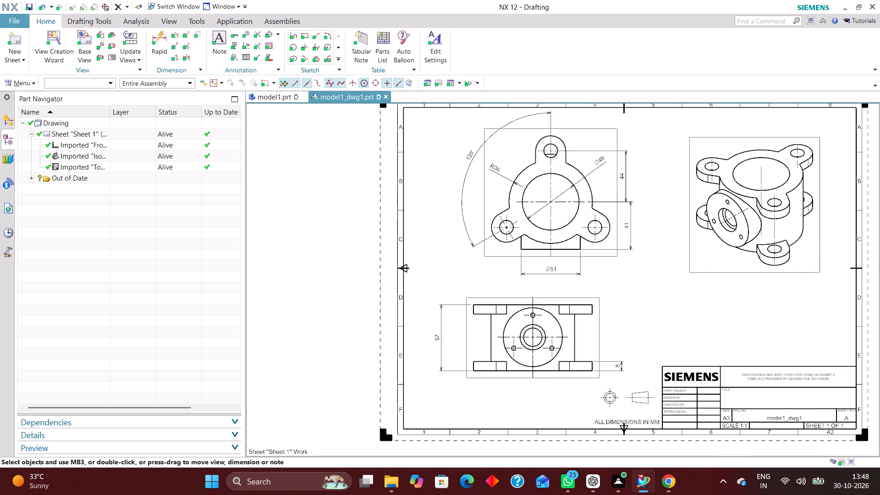
pyautogui.scroll(2, 594, 128)
pyautogui.click(160, 35)
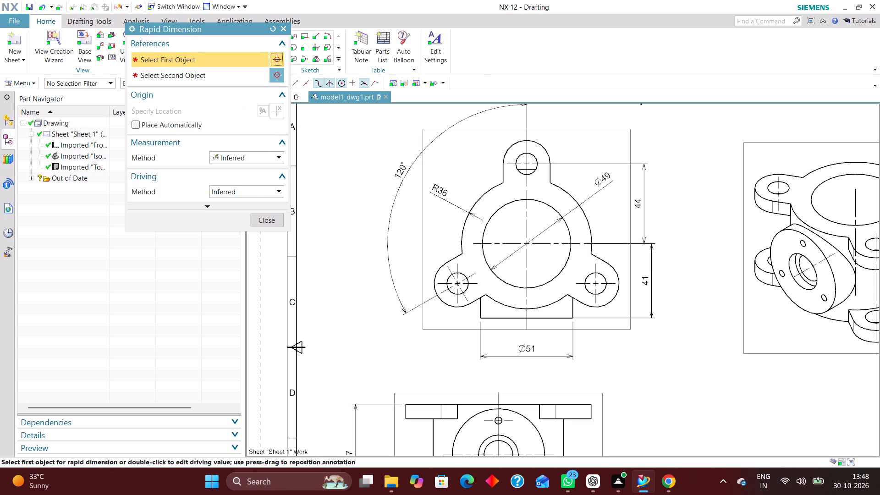
pyautogui.click(265, 160)
pyautogui.click(254, 243)
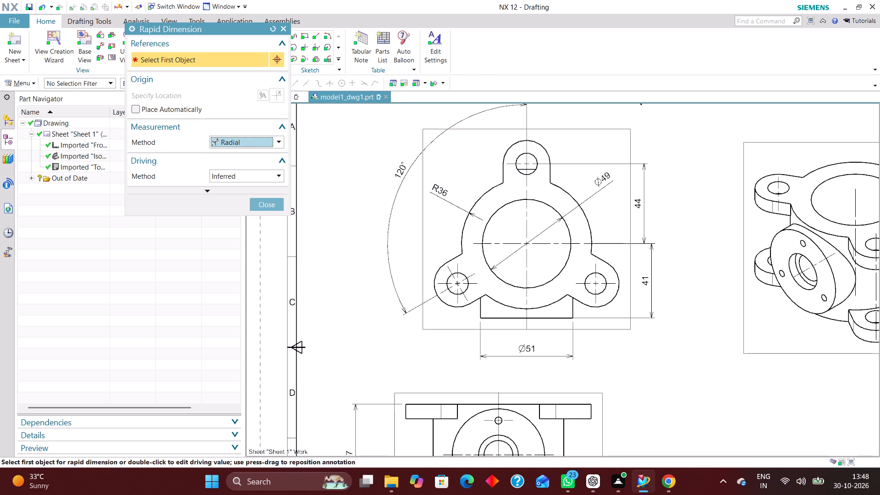
pyautogui.click(539, 144)
pyautogui.click(576, 115)
pyautogui.scroll(-2, 530, 165)
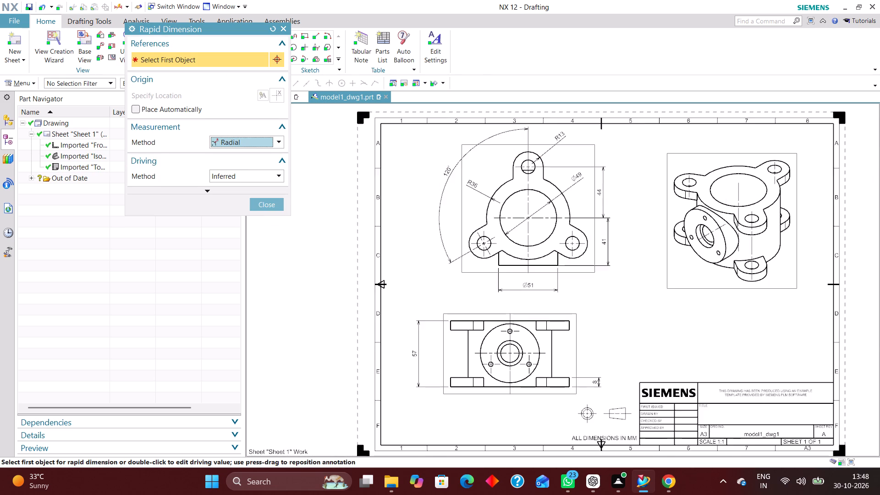
pyautogui.scroll(-1, 532, 201)
pyautogui.scroll(2, 545, 251)
pyautogui.click(266, 205)
# Examine the dimensioned top and front views for features that still need dimensions.
pyautogui.scroll(-3, 518, 215)
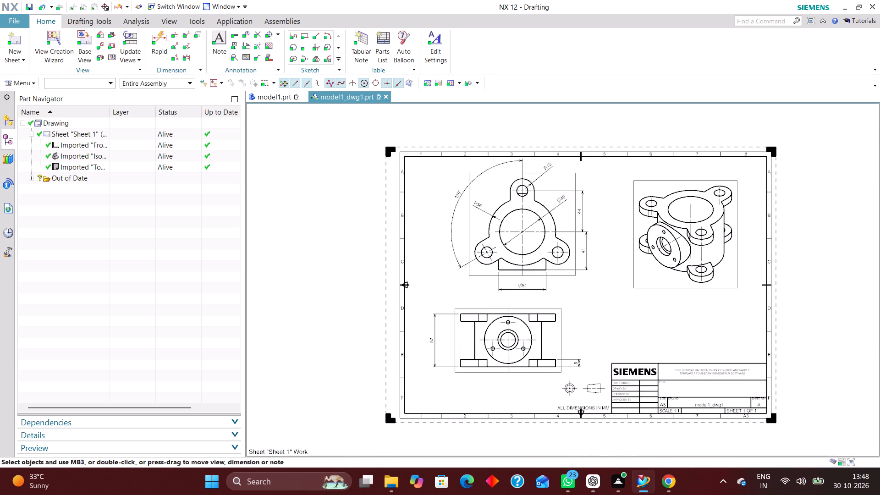
pyautogui.scroll(2, 532, 287)
pyautogui.moveTo(626, 283); pyautogui.dragTo(564, 347, button='right')
pyautogui.scroll(3, 464, 390)
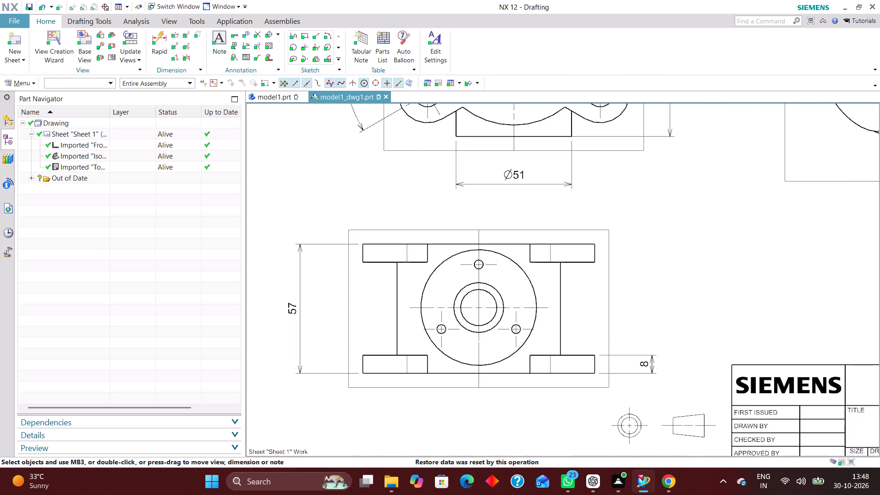
pyautogui.scroll(-2, 517, 319)
pyautogui.scroll(1, 403, 377)
pyautogui.scroll(-1, 407, 316)
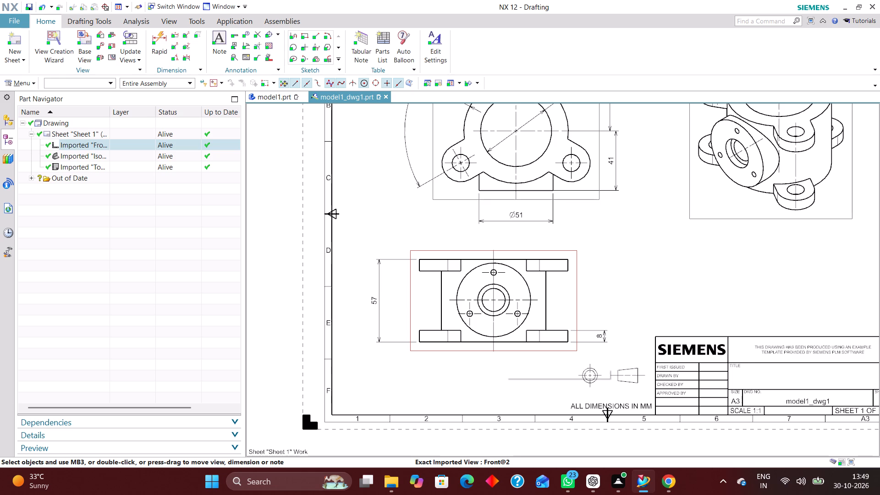
pyautogui.scroll(-1, 547, 356)
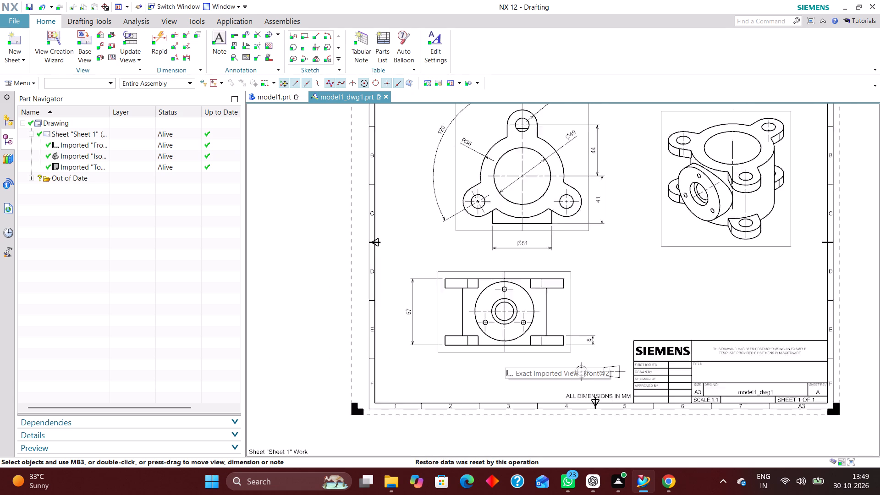
pyautogui.scroll(-2, 545, 359)
pyautogui.scroll(3, 587, 273)
pyautogui.moveTo(612, 278); pyautogui.dragTo(601, 385, button='right')
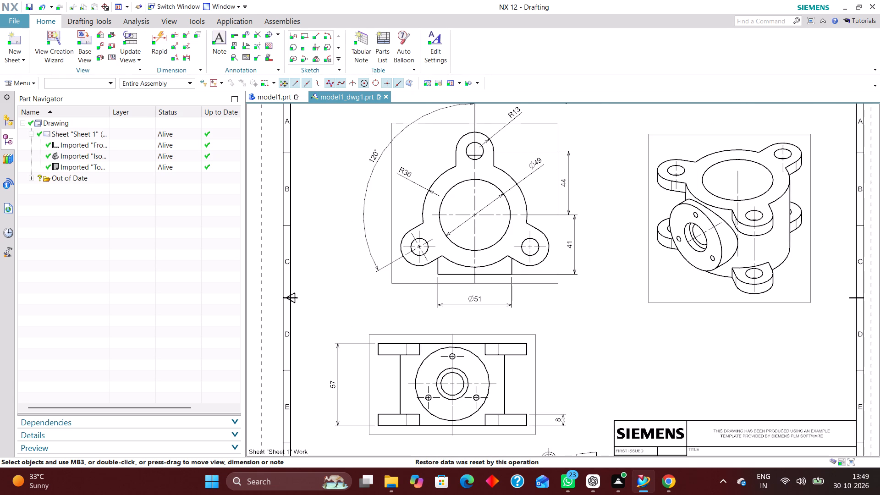
pyautogui.scroll(2, 568, 226)
pyautogui.click(567, 158)
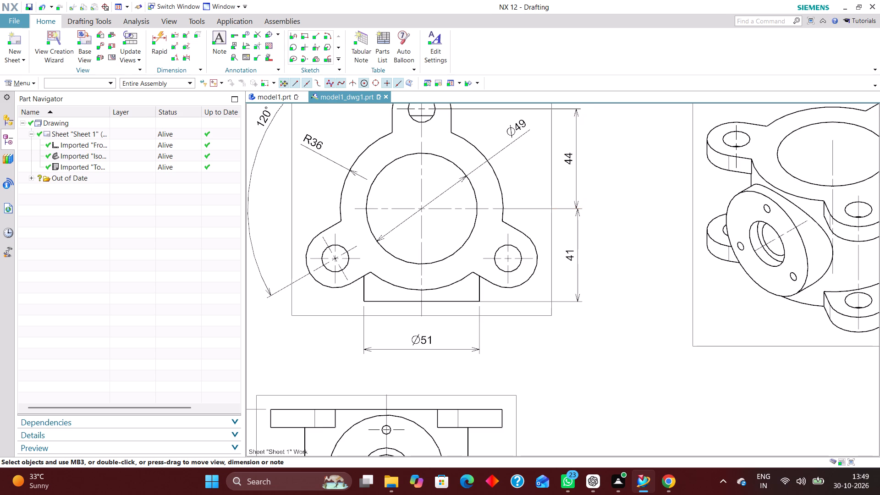
pyautogui.scroll(-4, 586, 247)
pyautogui.scroll(4, 550, 259)
pyautogui.scroll(-4, 580, 207)
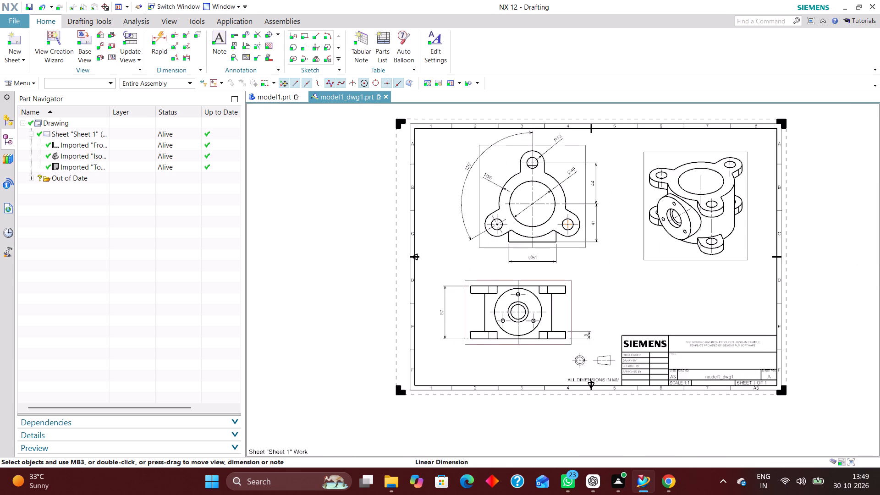
pyautogui.scroll(1, 571, 280)
pyautogui.scroll(-1, 571, 299)
pyautogui.scroll(2, 556, 187)
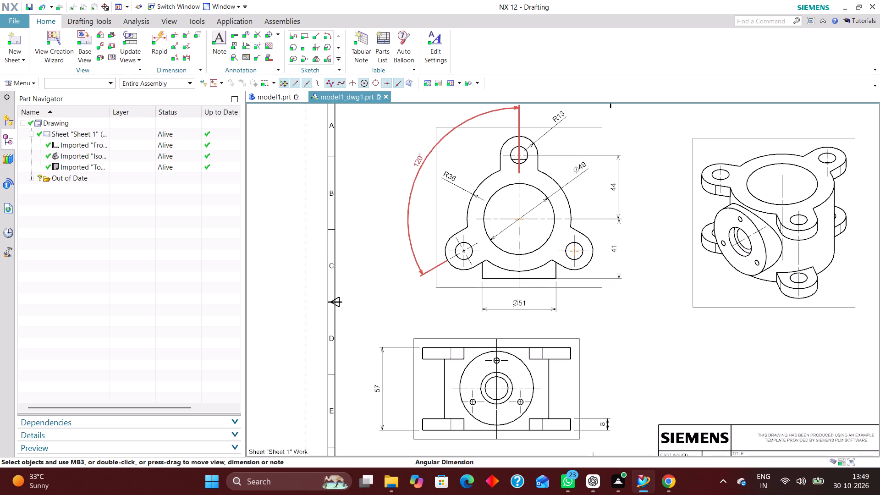
pyautogui.scroll(-1, 404, 159)
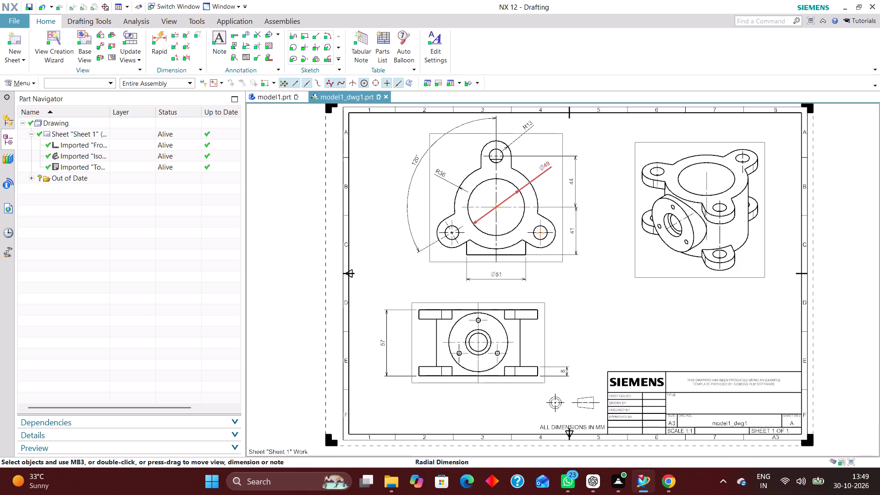
pyautogui.scroll(-1, 464, 192)
pyautogui.scroll(2, 506, 180)
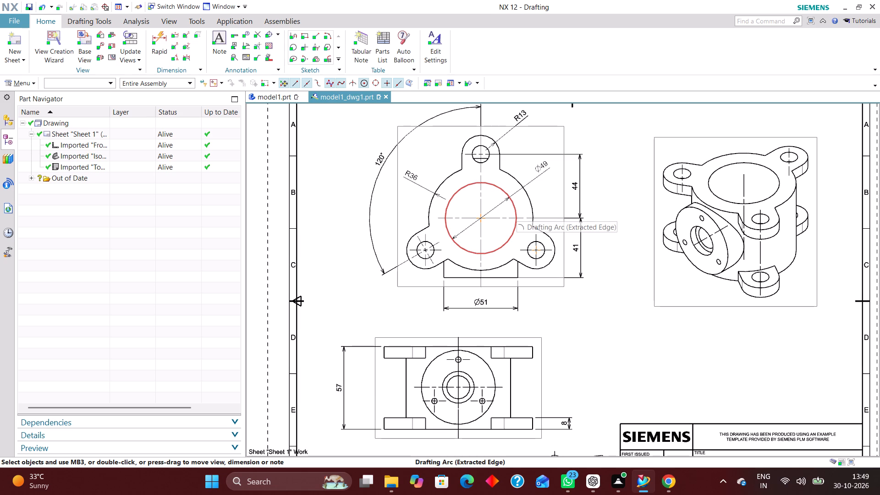
pyautogui.scroll(-1, 442, 189)
pyautogui.scroll(3, 437, 241)
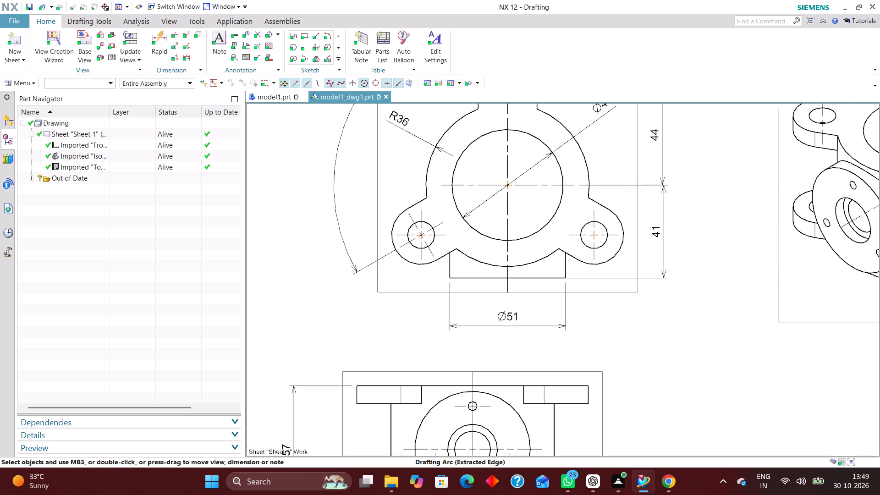
pyautogui.scroll(-2, 634, 214)
pyautogui.scroll(2, 631, 268)
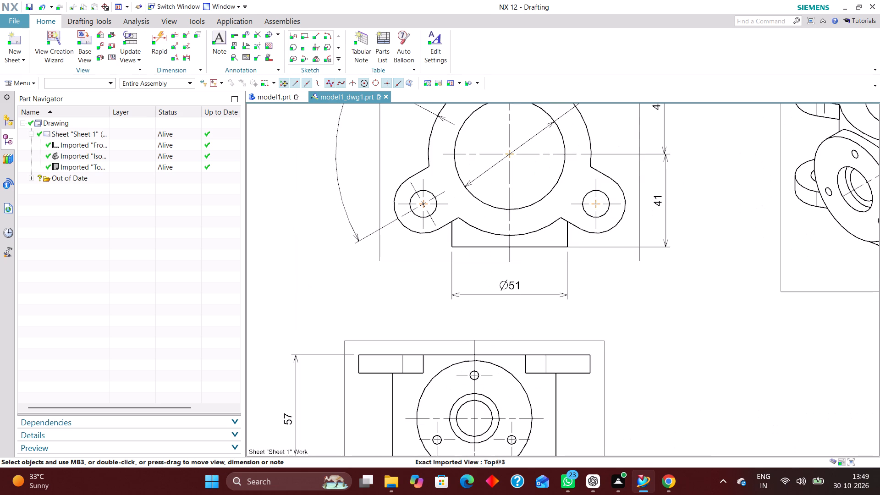
pyautogui.scroll(-2, 581, 188)
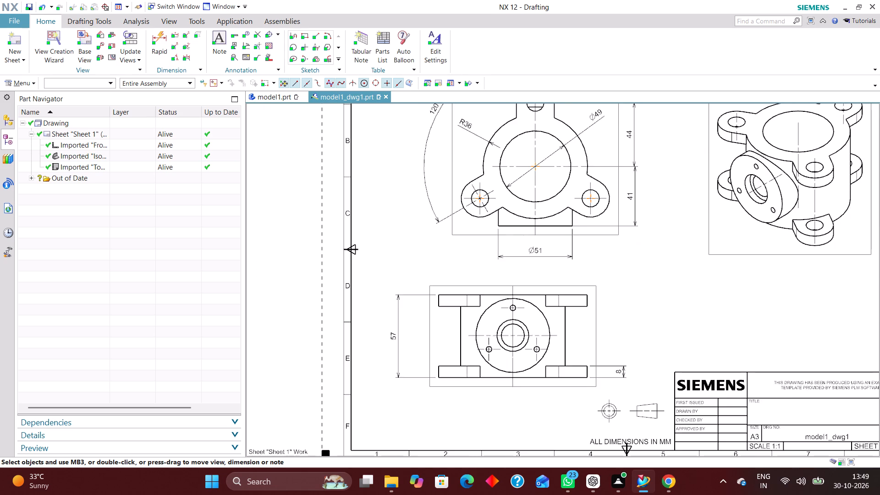
pyautogui.scroll(-1, 564, 236)
pyautogui.scroll(1, 565, 220)
pyautogui.scroll(-1, 539, 218)
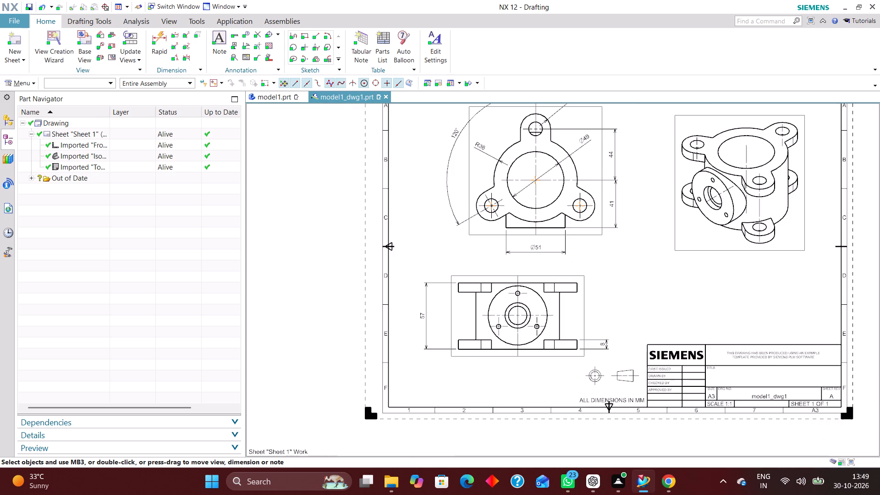
pyautogui.scroll(-1, 545, 247)
pyautogui.scroll(3, 548, 308)
pyautogui.scroll(-2, 549, 299)
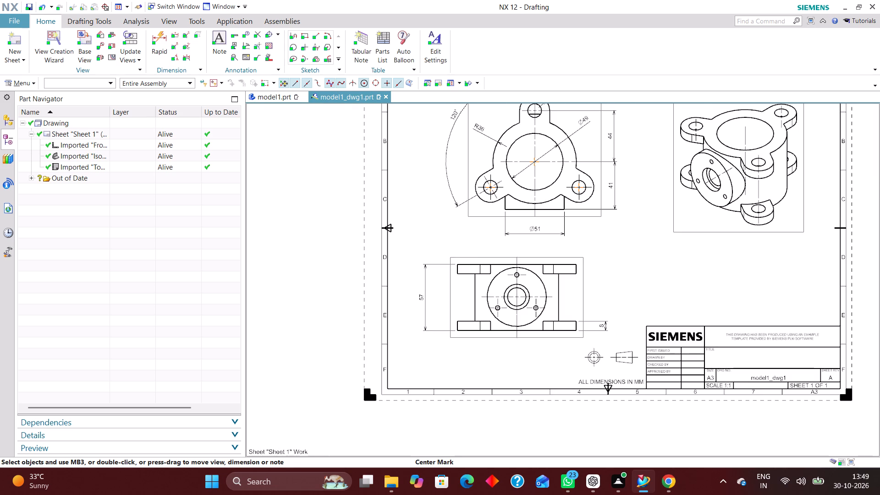
# Using the Diametral method, dimension the large flange circle in the front view and place the text below the view.
pyautogui.click(160, 37)
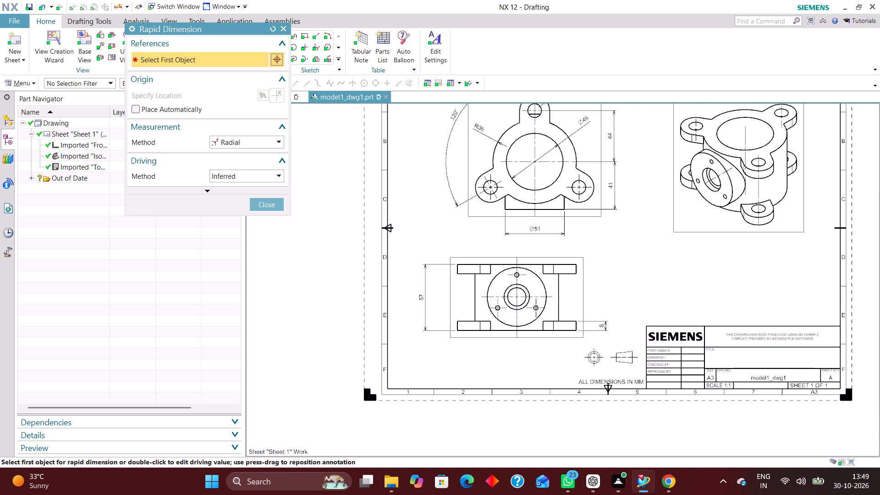
pyautogui.click(248, 141)
pyautogui.click(251, 231)
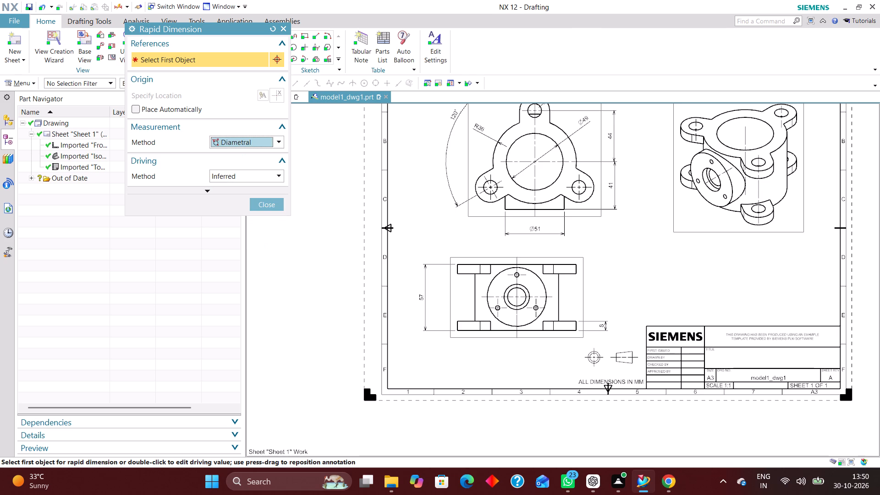
pyautogui.scroll(4, 551, 284)
pyautogui.click(533, 290)
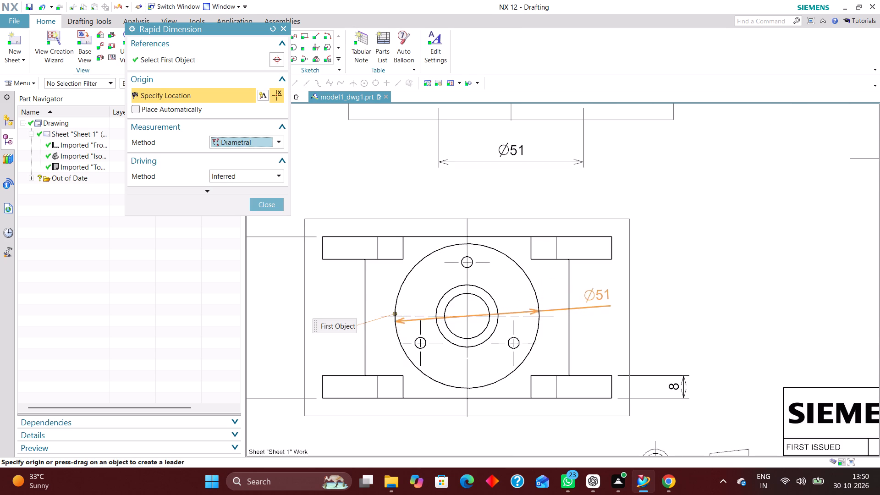
pyautogui.scroll(-3, 543, 287)
pyautogui.scroll(4, 526, 371)
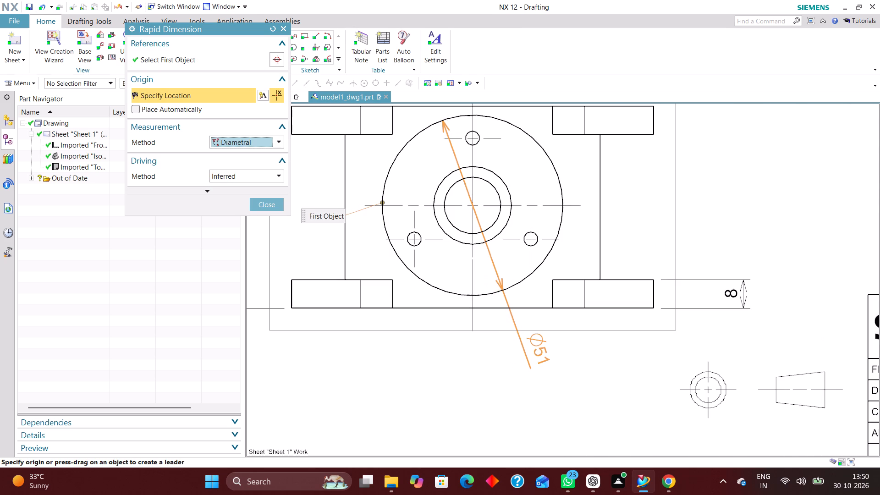
pyautogui.click(539, 348)
pyautogui.scroll(-1, 507, 354)
pyautogui.scroll(1, 514, 213)
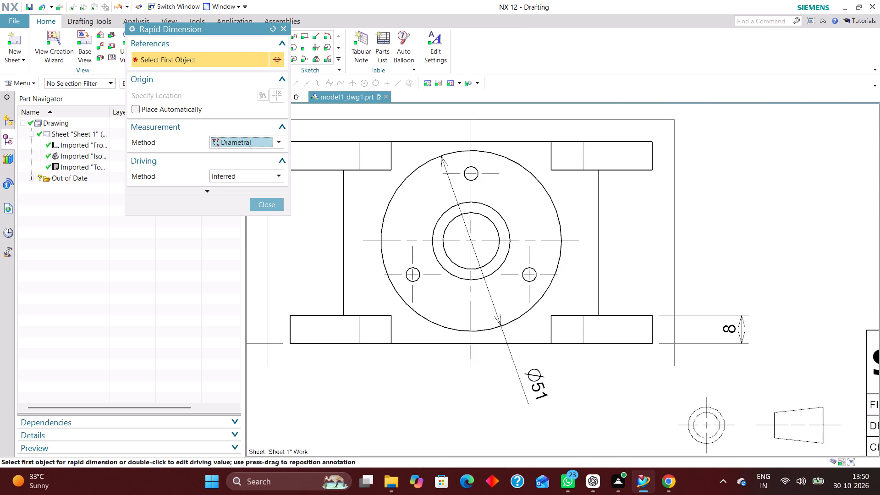
# Using the Diametral method, dimension the two concentric centre circles in the front view, the outer to the right, the inner below the view.
pyautogui.click(505, 220)
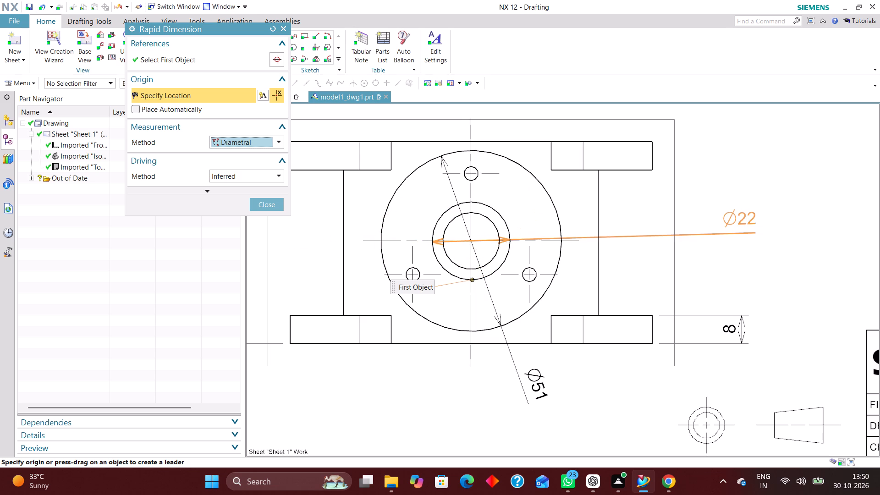
pyautogui.click(730, 183)
pyautogui.scroll(-2, 495, 297)
pyautogui.scroll(3, 476, 270)
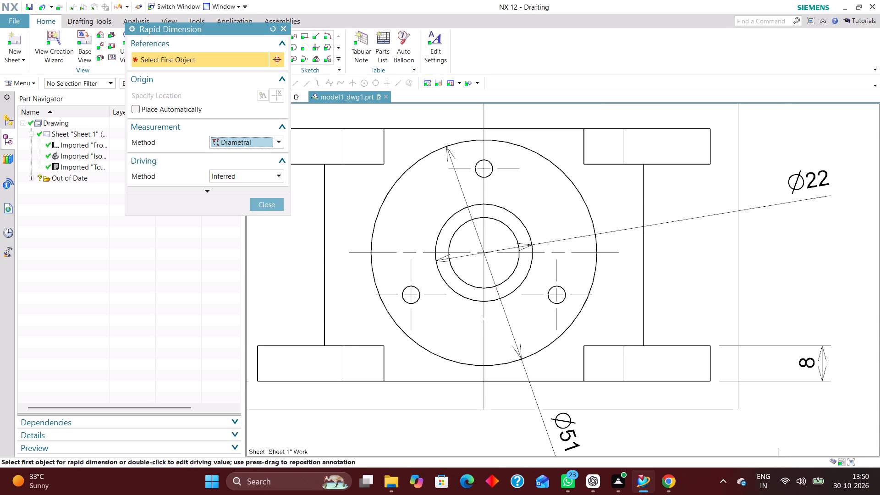
pyautogui.click(467, 282)
pyautogui.scroll(-3, 454, 345)
pyautogui.click(429, 400)
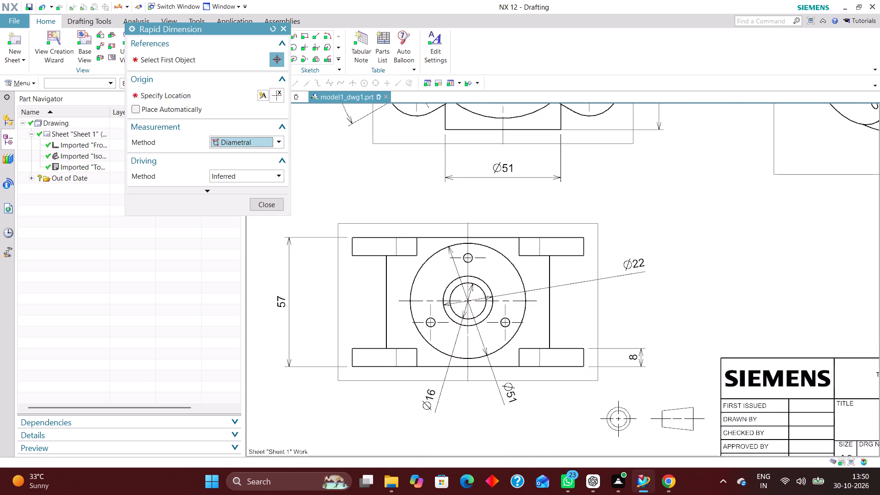
# Using the Diametral method, dimension the upper small flange hole in the front view and place the text above the view.
pyautogui.scroll(3, 468, 289)
pyautogui.scroll(2, 469, 207)
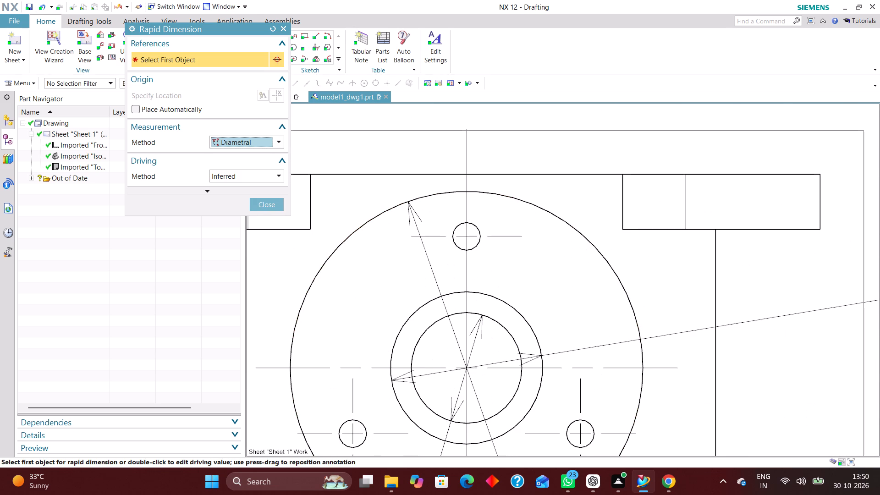
pyautogui.click(474, 224)
pyautogui.scroll(-3, 534, 181)
pyautogui.scroll(3, 559, 147)
pyautogui.click(561, 120)
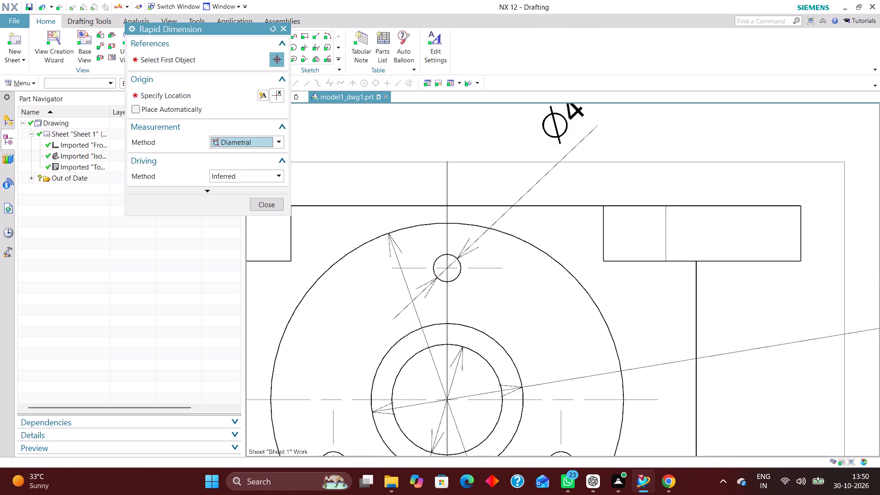
pyautogui.scroll(-8, 530, 204)
pyautogui.scroll(3, 599, 194)
pyautogui.moveTo(639, 196); pyautogui.dragTo(620, 269, button='right')
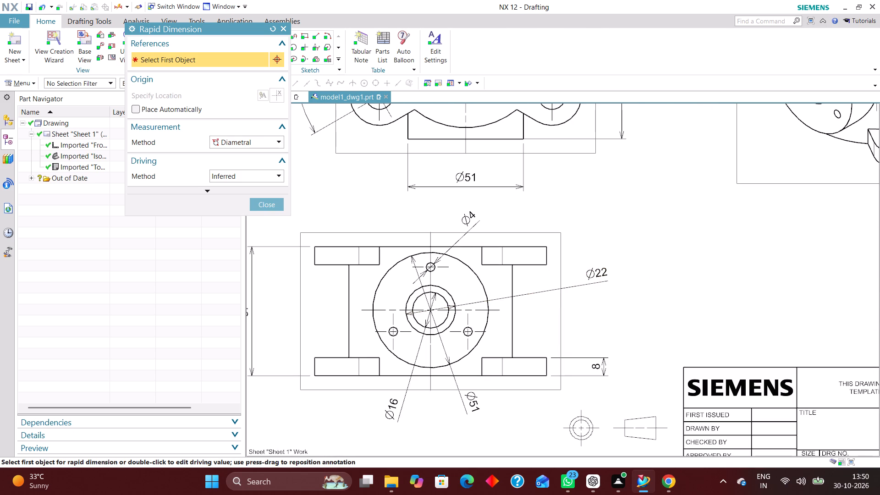
pyautogui.click(279, 207)
# Set the small hole's diameter dimension to Horizontal Text with Text above Stub and reposition it above and to the right of the hole.
pyautogui.scroll(-2, 410, 315)
pyautogui.scroll(-4, 466, 226)
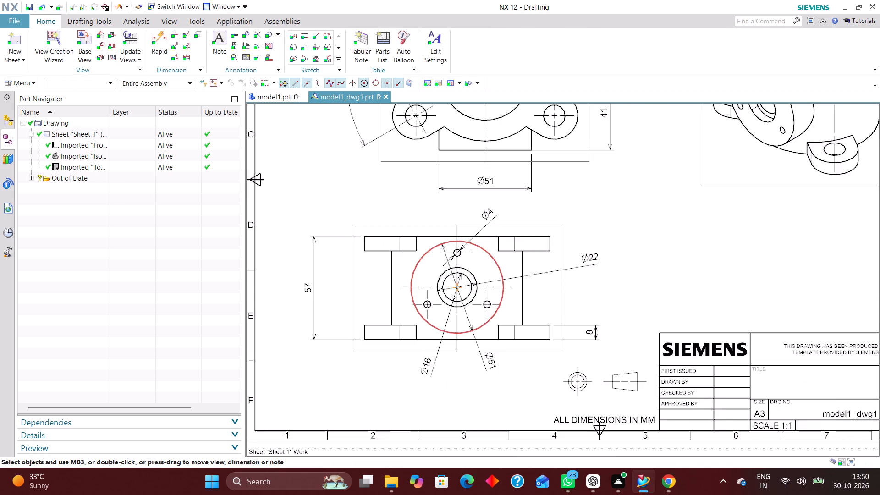
pyautogui.scroll(2, 482, 239)
pyautogui.doubleClick(488, 201)
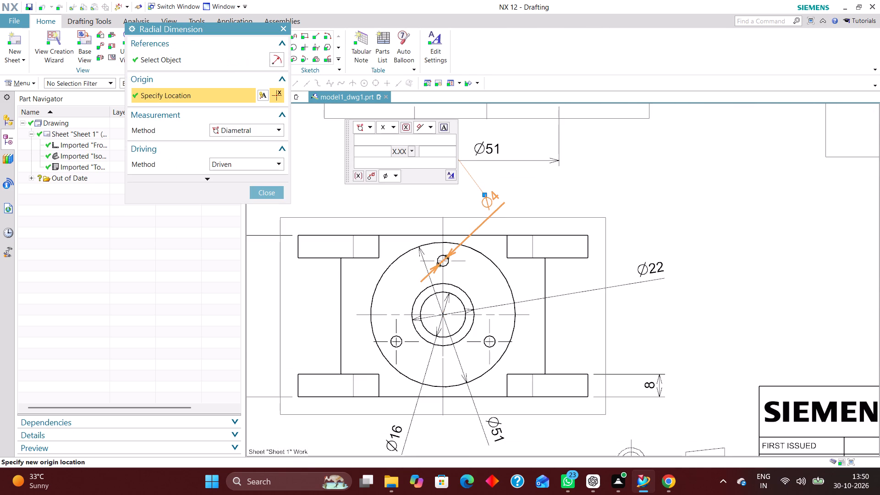
pyautogui.click(455, 176)
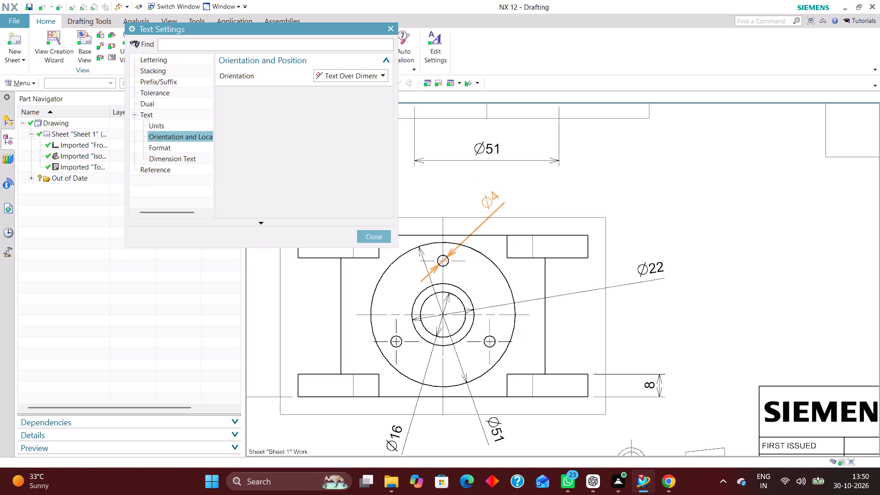
pyautogui.click(374, 73)
pyautogui.click(367, 87)
pyautogui.click(376, 89)
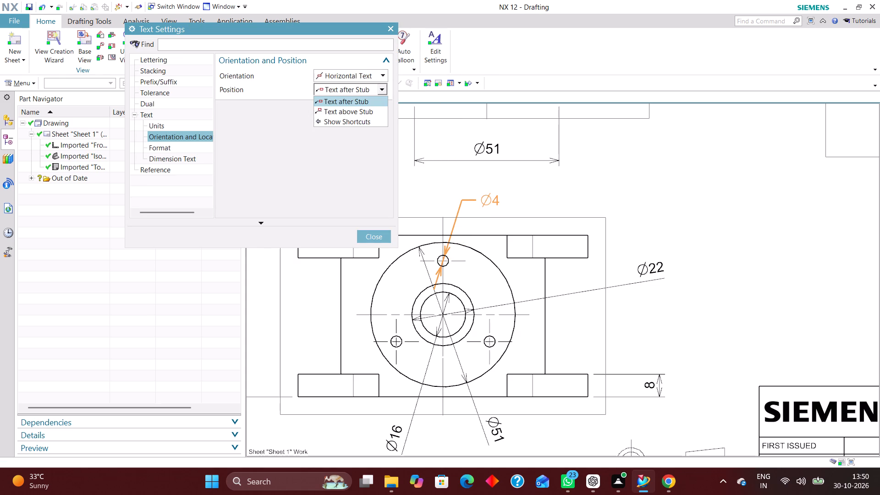
pyautogui.click(364, 110)
pyautogui.click(371, 232)
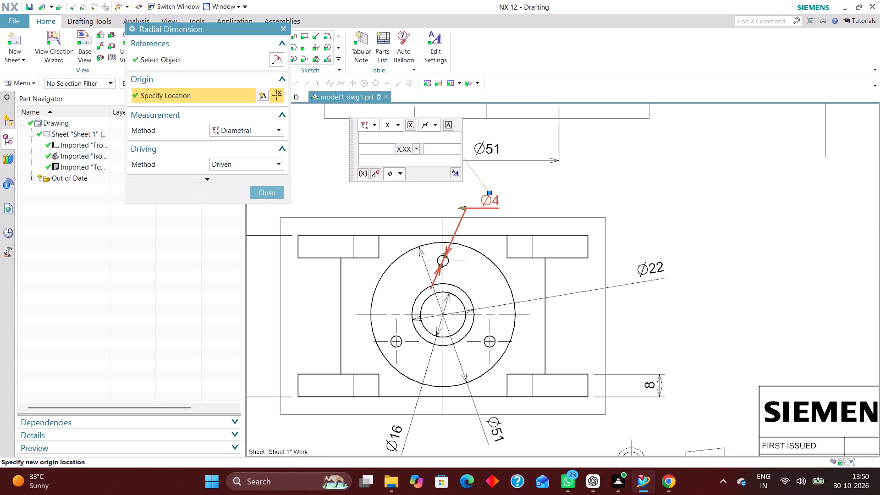
pyautogui.click(272, 194)
pyautogui.moveTo(479, 209); pyautogui.dragTo(526, 181)
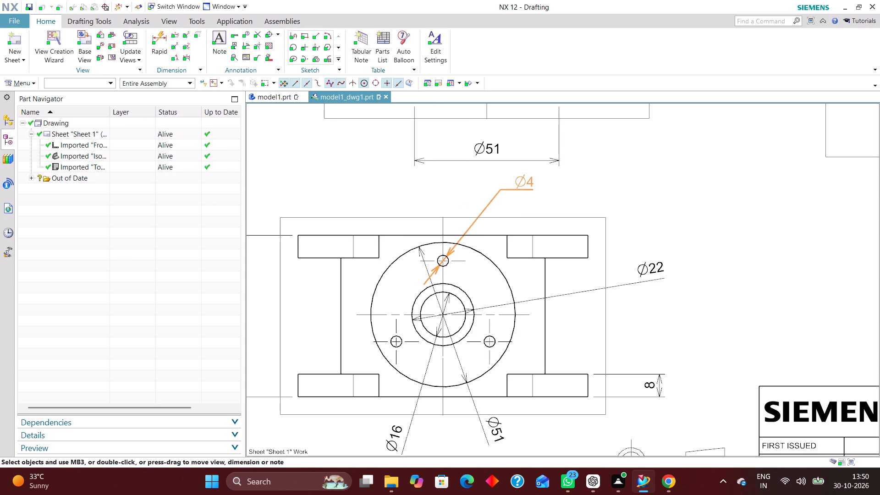
pyautogui.moveTo(526, 181); pyautogui.dragTo(535, 195)
# Set the large flange circle's diameter dimension in the front view to Horizontal Text with Text above Stub.
pyautogui.scroll(-2, 673, 206)
pyautogui.scroll(2, 583, 389)
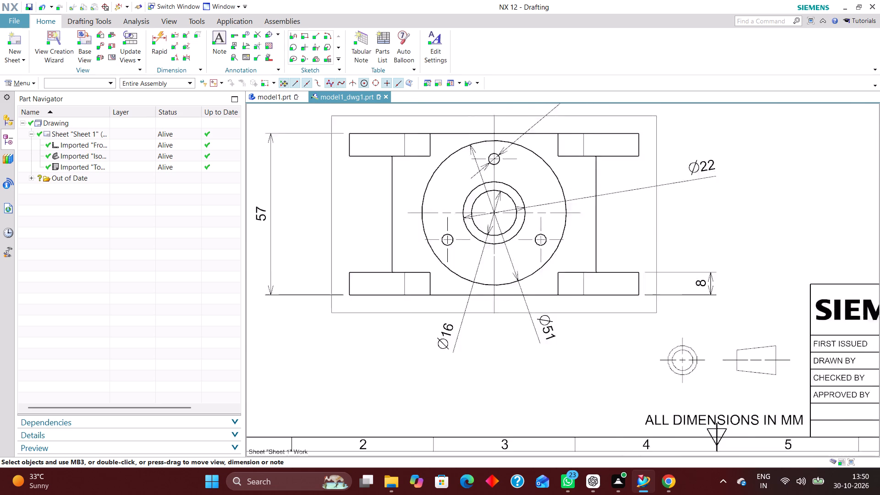
pyautogui.scroll(1, 582, 388)
pyautogui.doubleClick(534, 324)
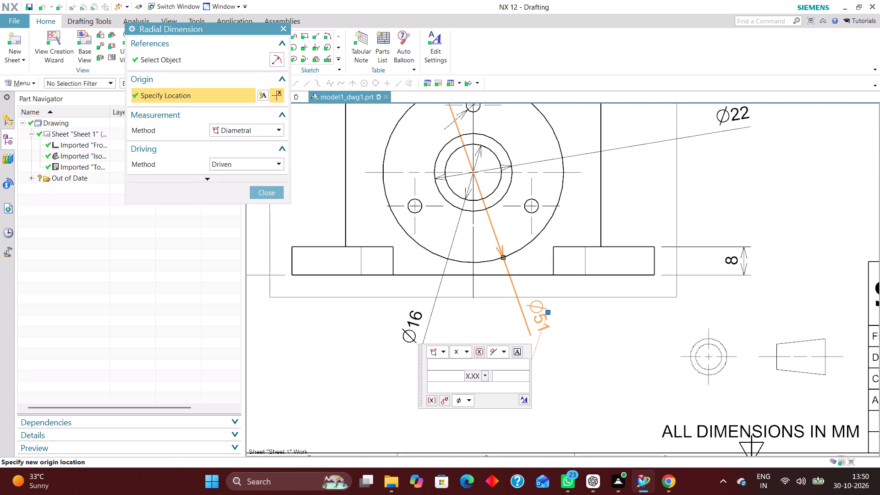
pyautogui.click(524, 398)
pyautogui.click(351, 73)
pyautogui.click(352, 86)
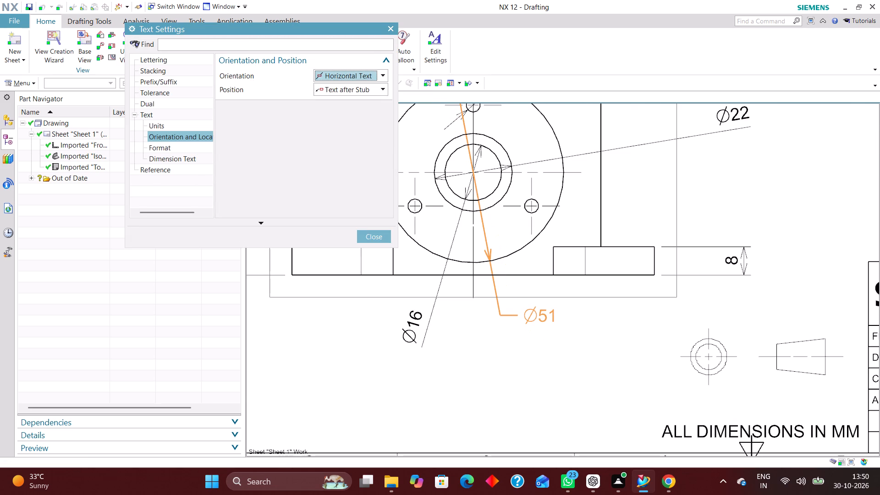
pyautogui.click(360, 89)
pyautogui.click(364, 103)
pyautogui.click(371, 89)
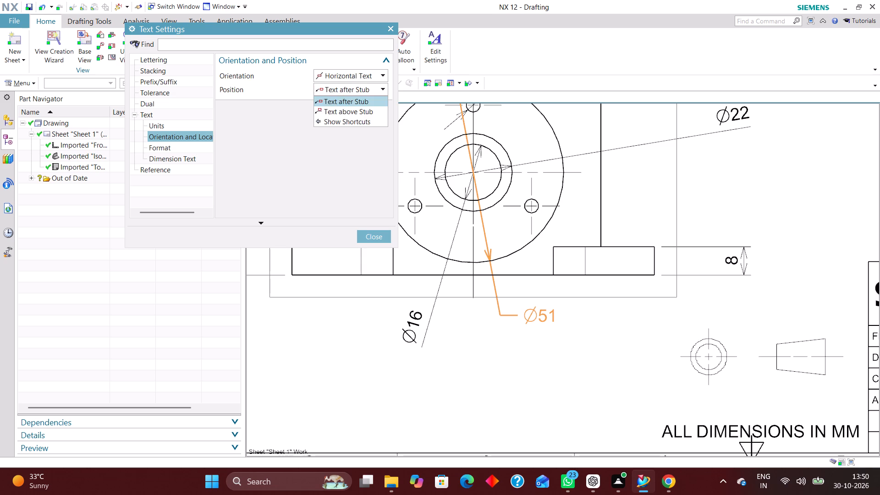
pyautogui.click(367, 109)
pyautogui.click(379, 235)
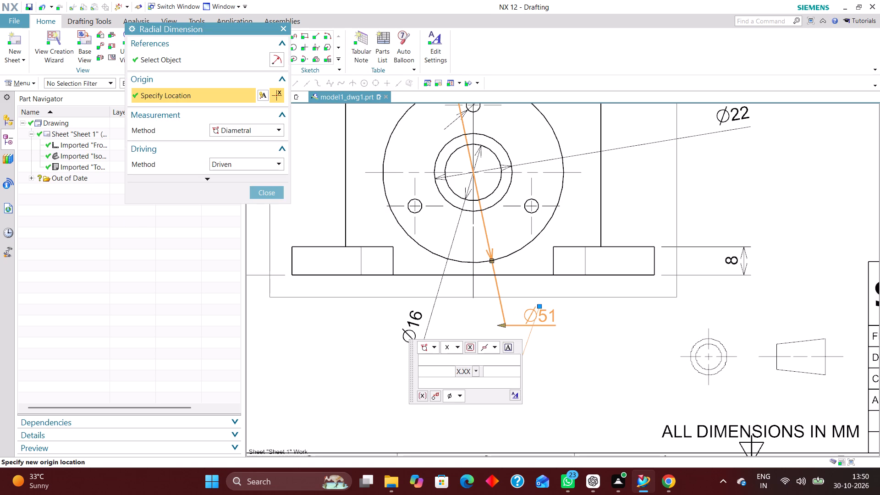
pyautogui.click(276, 193)
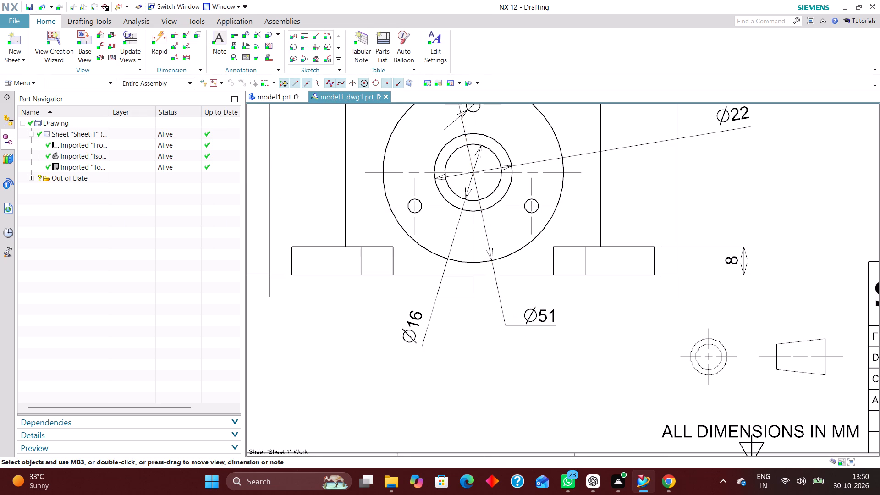
# Move the Ø16 dimension to the front view's upper left and the flange circle's diameter dimension to its lower left.
pyautogui.moveTo(422, 319); pyautogui.dragTo(328, 102)
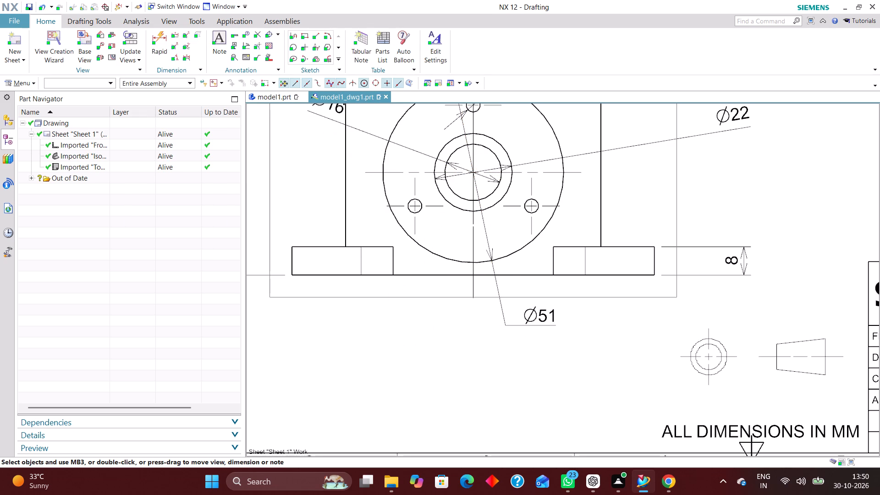
pyautogui.moveTo(529, 319); pyautogui.dragTo(396, 319)
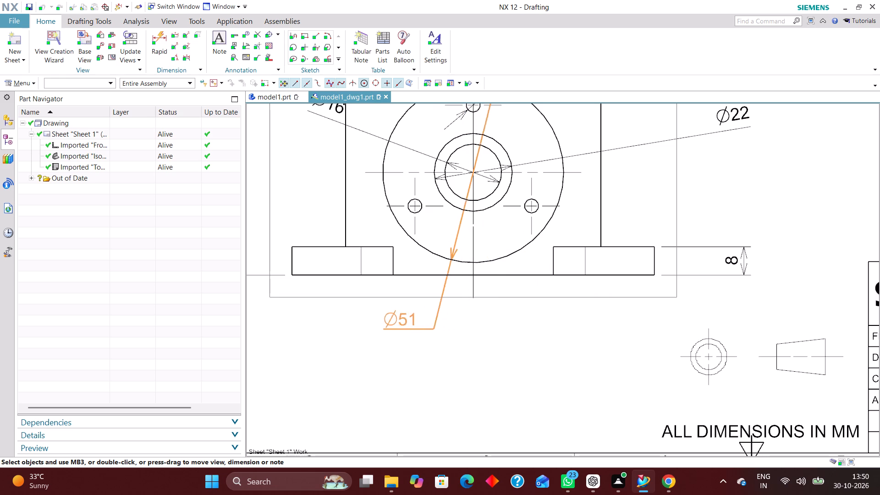
pyautogui.moveTo(396, 319); pyautogui.dragTo(335, 306)
# Move the Ø22 dimension above the front view's upper left and set it to Horizontal Text with Text above Stub.
pyautogui.scroll(-3, 522, 367)
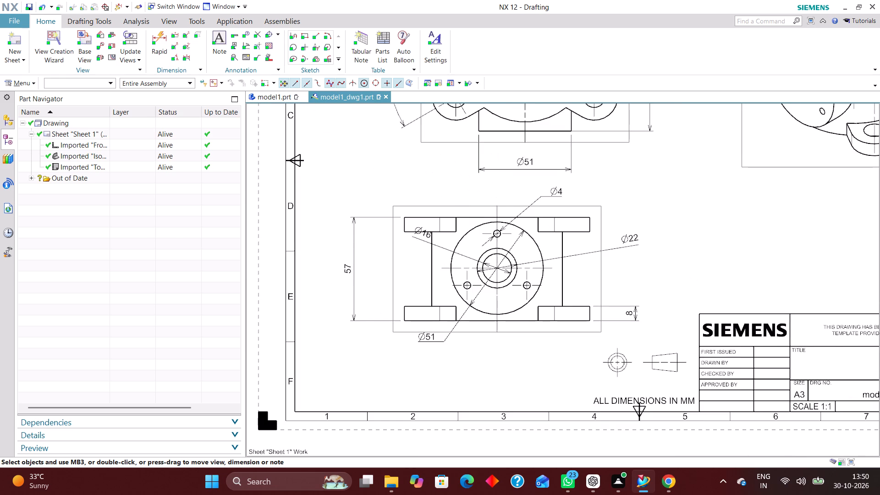
pyautogui.scroll(2, 531, 266)
pyautogui.moveTo(689, 220); pyautogui.dragTo(657, 192)
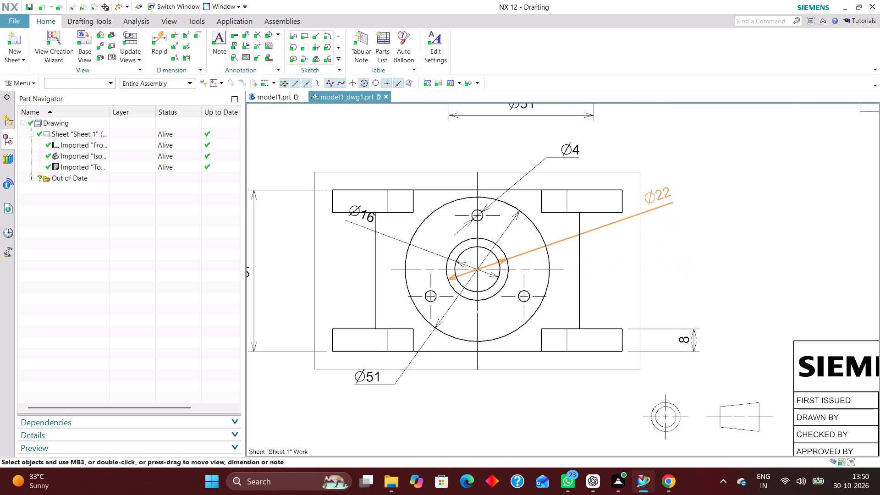
pyautogui.moveTo(657, 192); pyautogui.dragTo(381, 129)
pyautogui.doubleClick(382, 137)
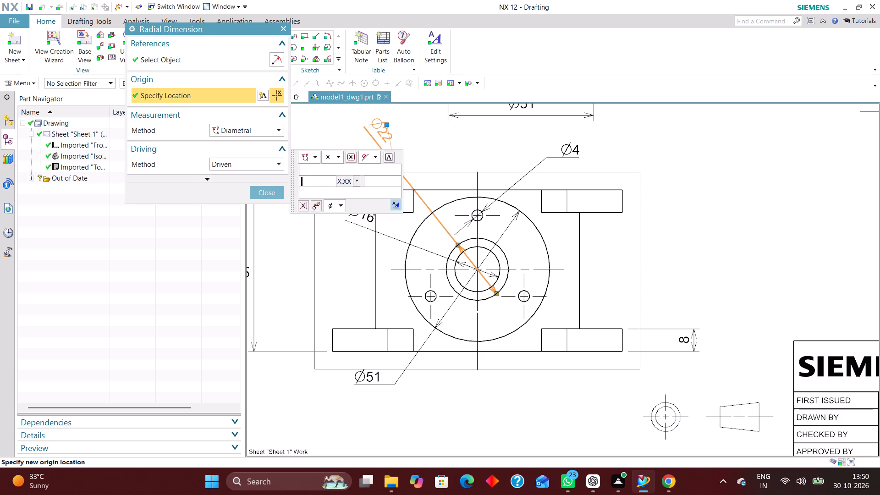
pyautogui.click(399, 208)
pyautogui.click(373, 75)
pyautogui.click(370, 86)
pyautogui.click(369, 89)
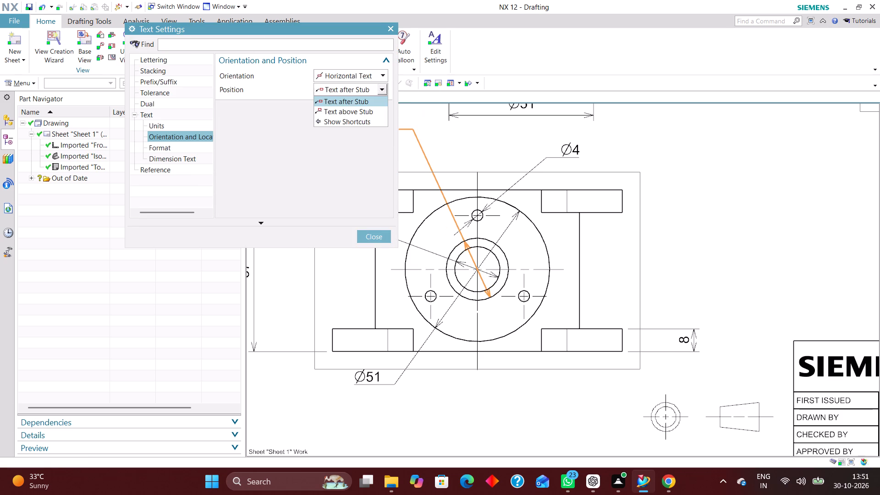
pyautogui.click(366, 110)
pyautogui.click(371, 238)
pyautogui.scroll(-2, 525, 260)
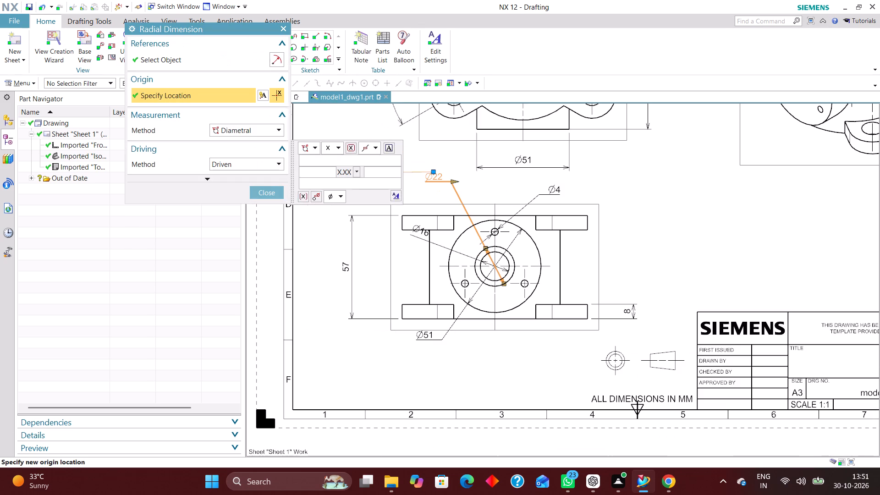
pyautogui.click(269, 192)
pyautogui.click(436, 176)
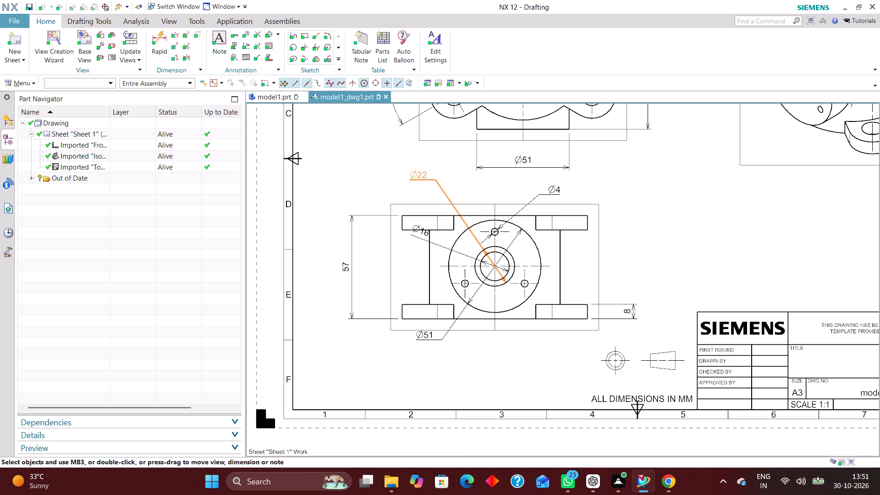
# Set the Ø16 dimension to Horizontal Text with Text above Stub and reposition it centrally below the front view.
pyautogui.moveTo(418, 233); pyautogui.dragTo(419, 233)
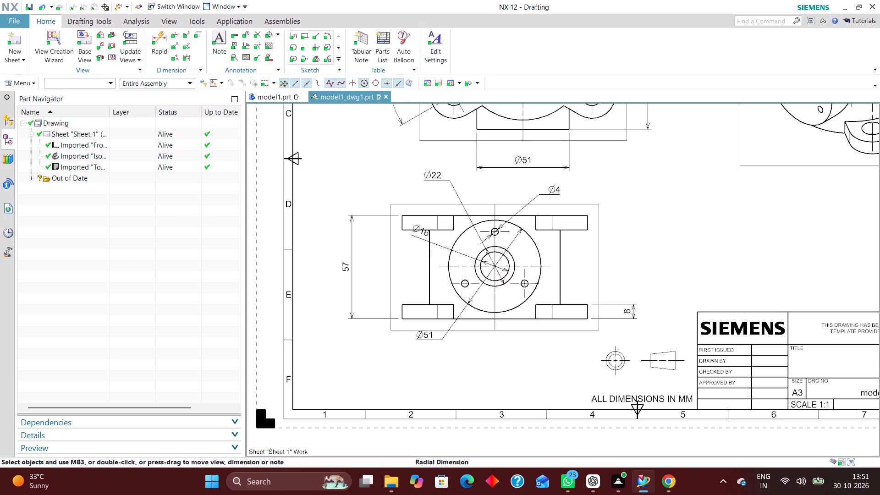
pyautogui.moveTo(419, 233); pyautogui.dragTo(585, 253)
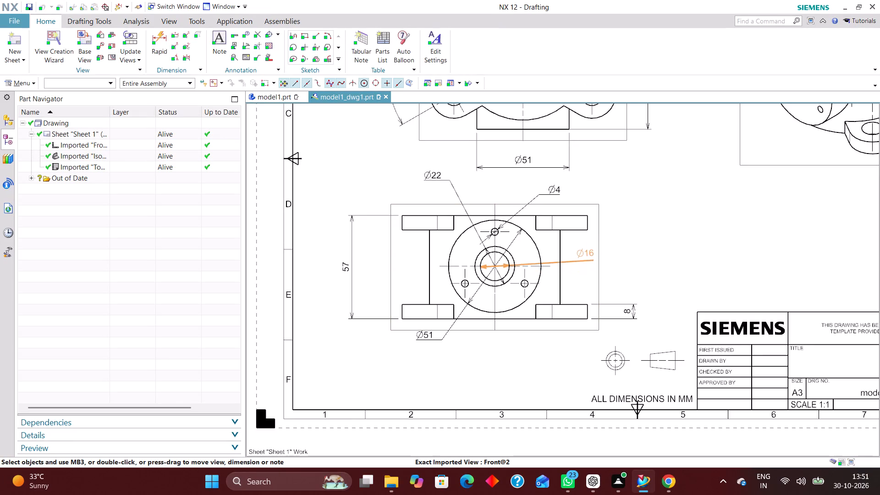
pyautogui.moveTo(585, 253); pyautogui.dragTo(578, 269)
pyautogui.doubleClick(574, 266)
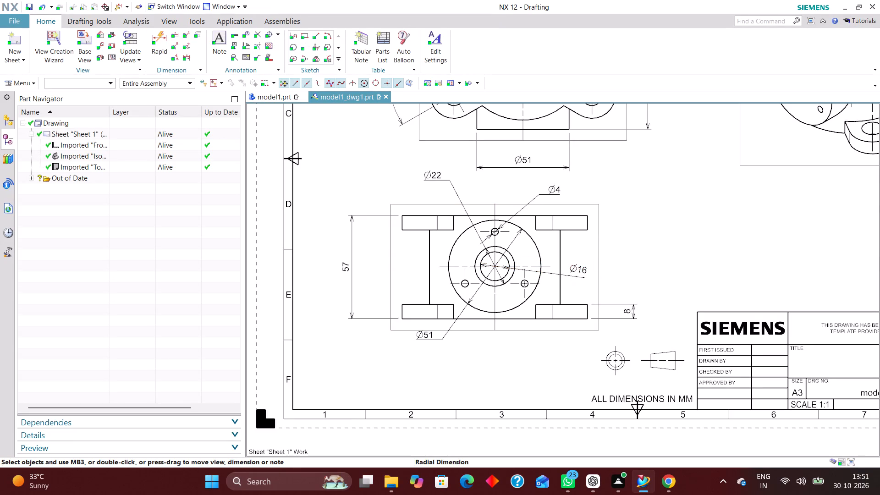
pyautogui.click(717, 250)
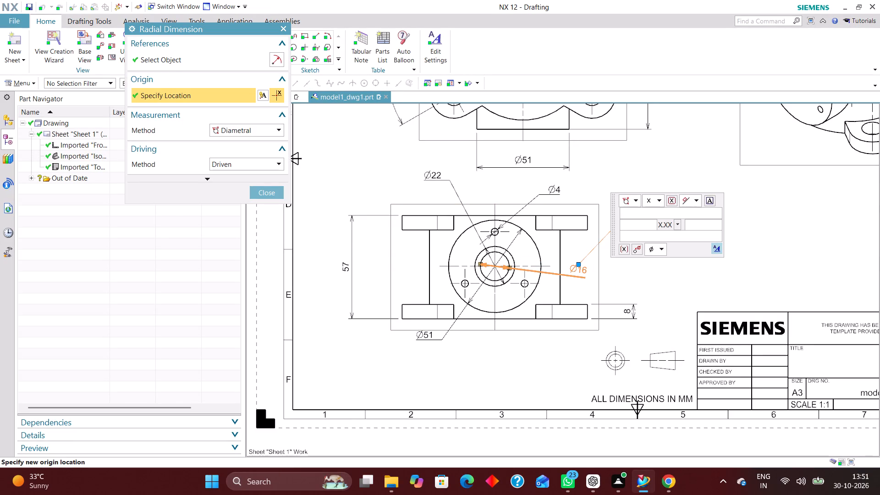
pyautogui.click(345, 77)
pyautogui.click(345, 83)
pyautogui.click(372, 88)
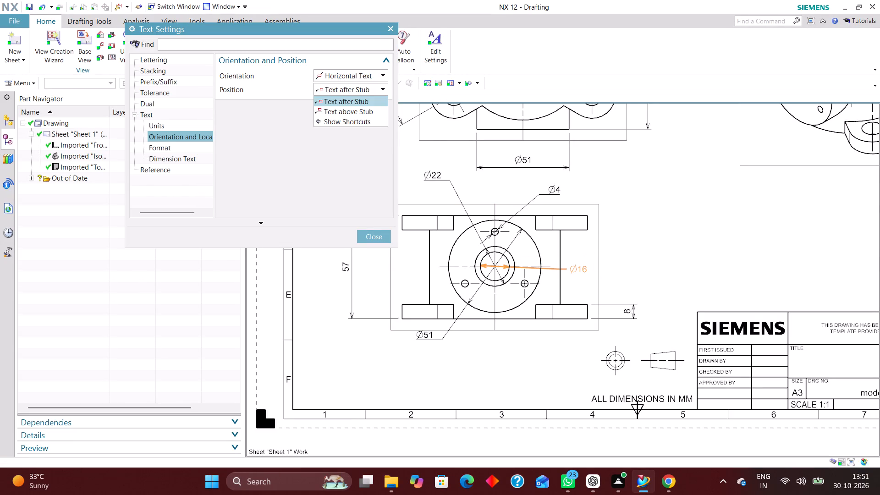
pyautogui.click(369, 112)
pyautogui.click(376, 234)
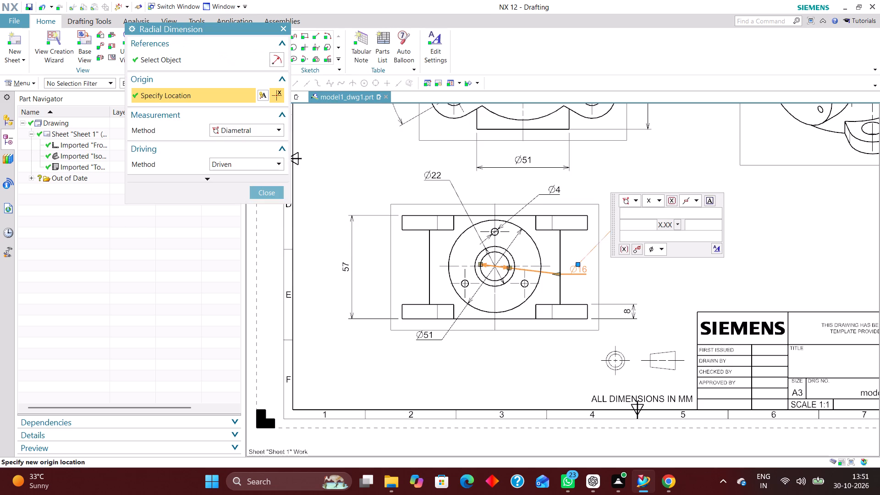
pyautogui.scroll(2, 565, 263)
pyautogui.moveTo(593, 278); pyautogui.dragTo(585, 366)
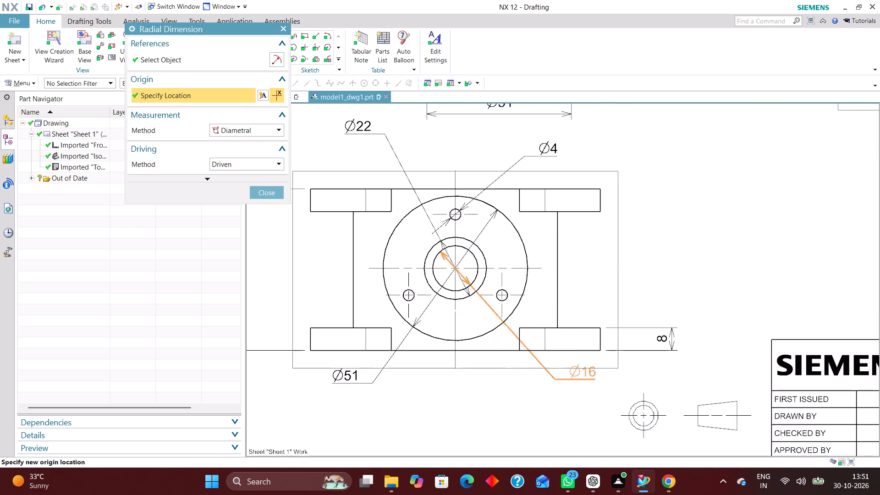
pyautogui.moveTo(585, 366); pyautogui.dragTo(459, 396)
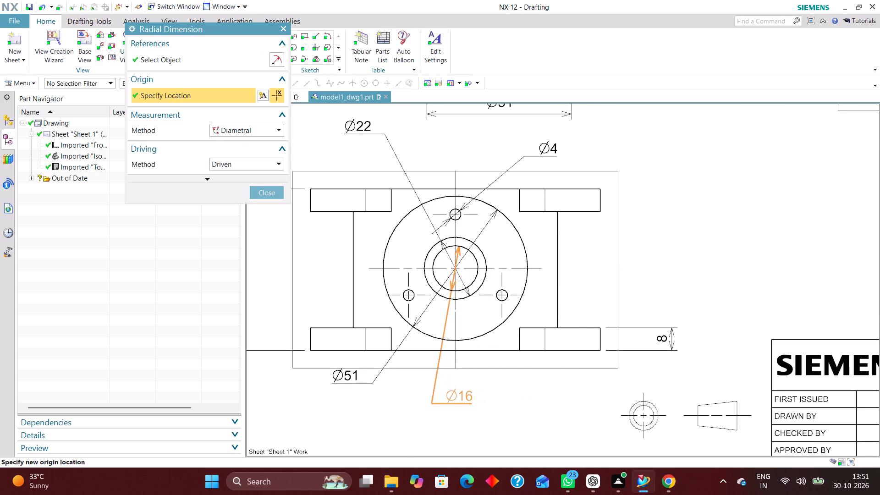
pyautogui.moveTo(459, 396); pyautogui.dragTo(455, 390)
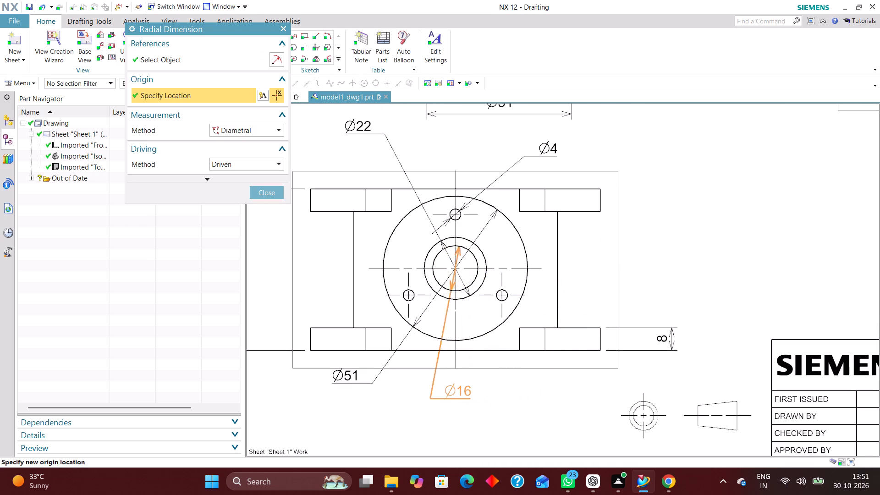
# Shift the Ø16 dimension slightly left below the front view so its leader meets the text from the right.
pyautogui.moveTo(455, 390); pyautogui.dragTo(443, 385)
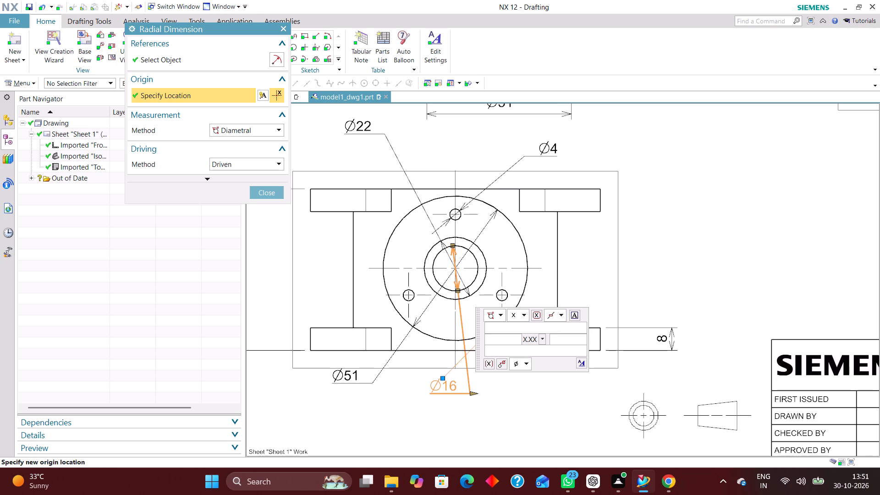
pyautogui.click(265, 192)
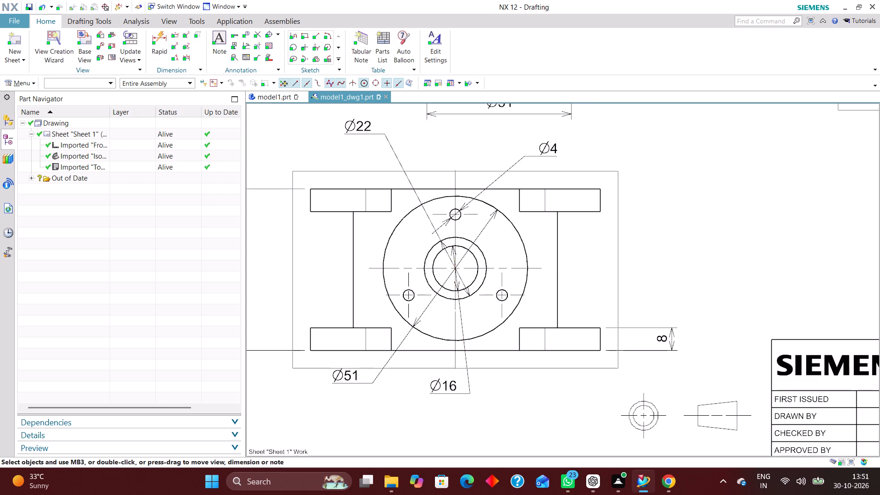
# Move the Ø22 dimension down and left, to just above the front view's upper-left corner, level with the Ø4 dimension.
pyautogui.scroll(2, 497, 277)
pyautogui.scroll(-2, 508, 300)
pyautogui.scroll(-2, 492, 236)
pyautogui.scroll(2, 402, 181)
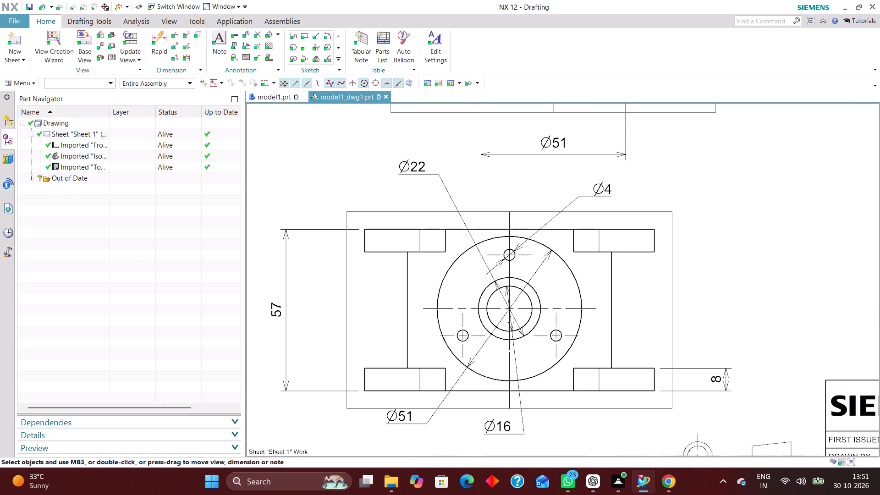
pyautogui.moveTo(412, 160); pyautogui.dragTo(367, 189)
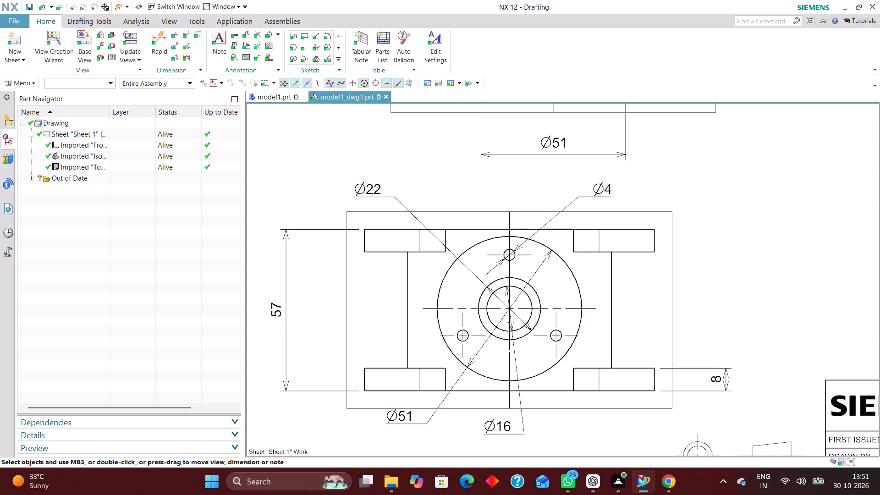
# Examine the dimension arrangement around the front view and across the whole A3 sheet.
pyautogui.scroll(-2, 441, 282)
pyautogui.scroll(1, 475, 302)
pyautogui.scroll(-1, 481, 254)
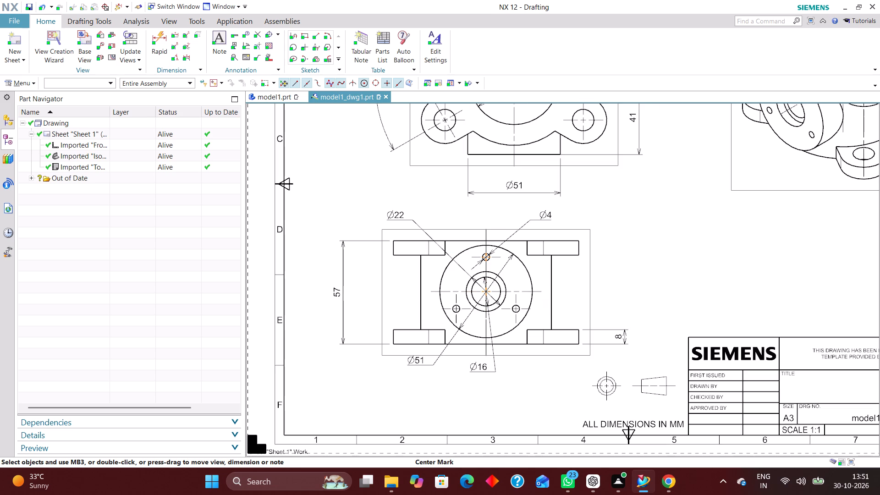
pyautogui.scroll(-1, 544, 331)
pyautogui.scroll(1, 597, 318)
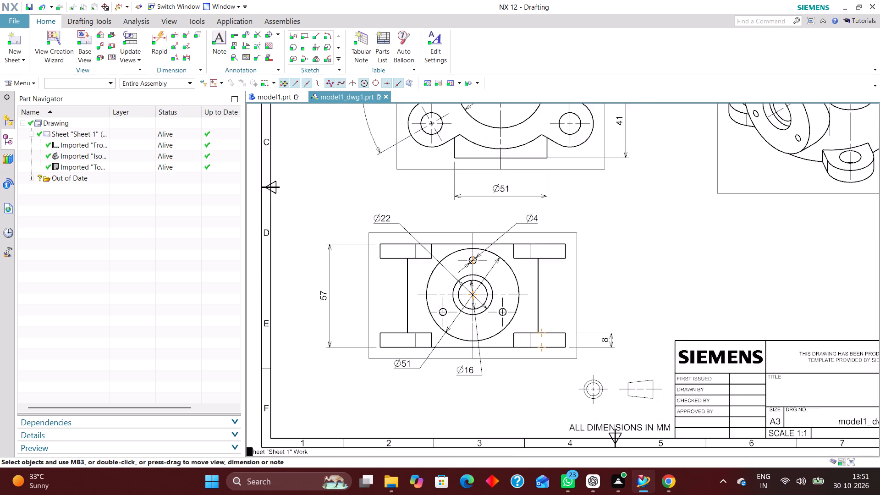
pyautogui.scroll(-3, 533, 341)
pyautogui.scroll(2, 614, 300)
pyautogui.moveTo(609, 233); pyautogui.dragTo(570, 288, button='right')
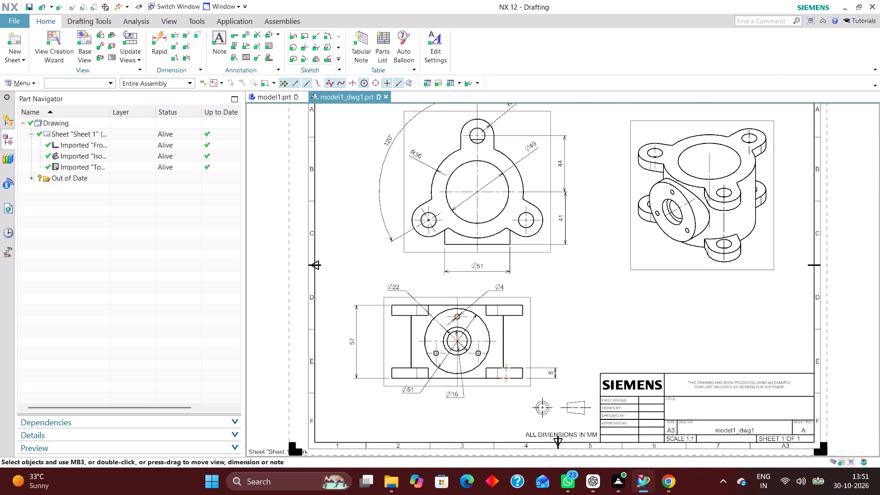
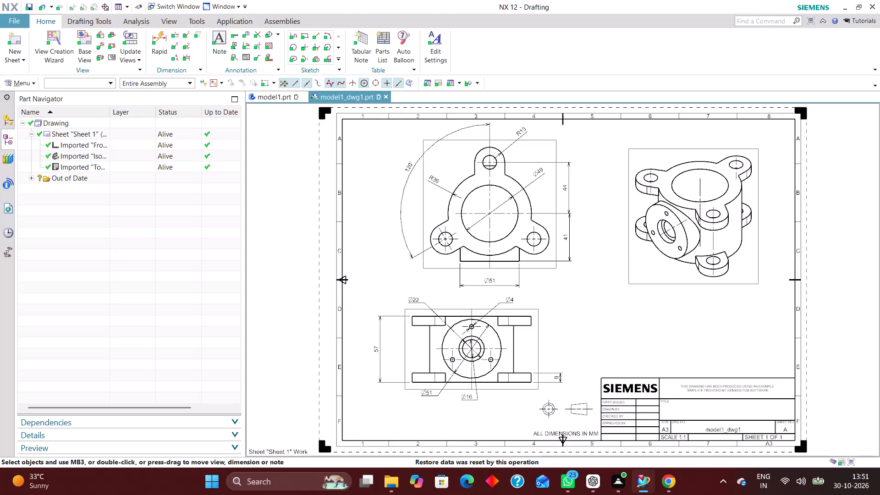
# Show the view label below the isometric view, with the label type set to Name.
pyautogui.rightClick(684, 284)
pyautogui.click(720, 76)
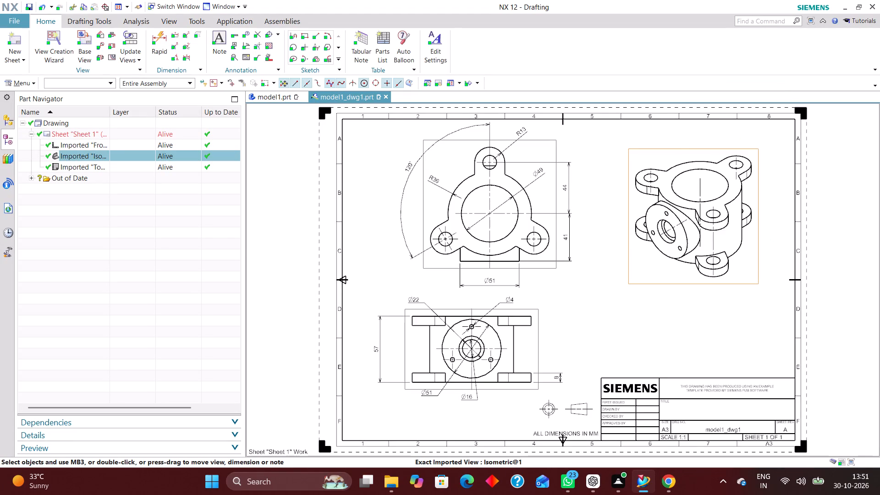
pyautogui.click(224, 76)
pyautogui.click(342, 122)
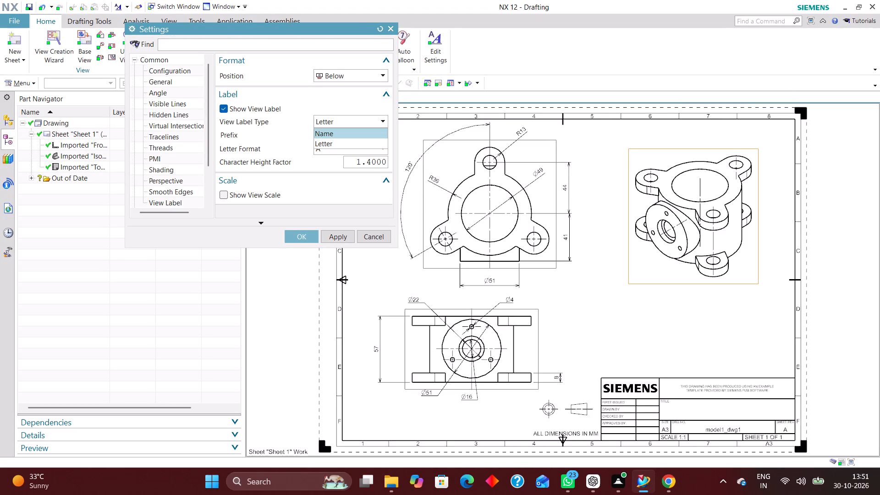
pyautogui.click(342, 130)
pyautogui.click(302, 233)
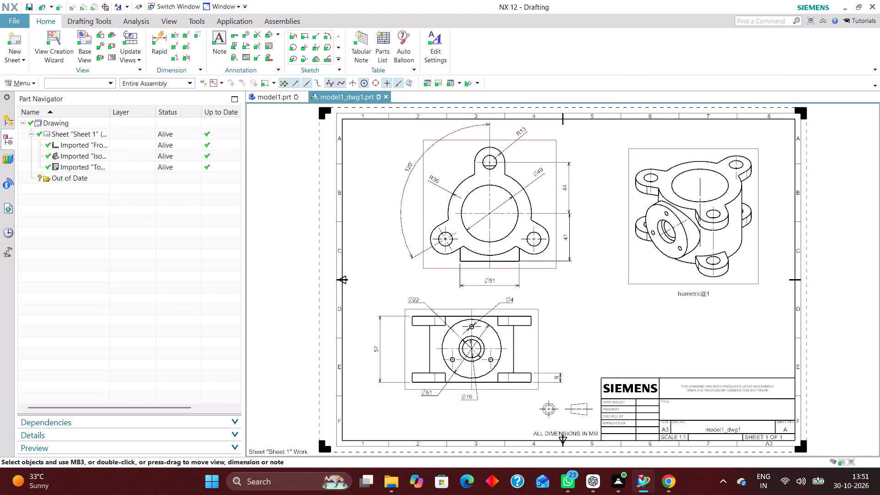
# Show the view label below the top view, with the label type set to Name.
pyautogui.rightClick(536, 269)
pyautogui.click(575, 63)
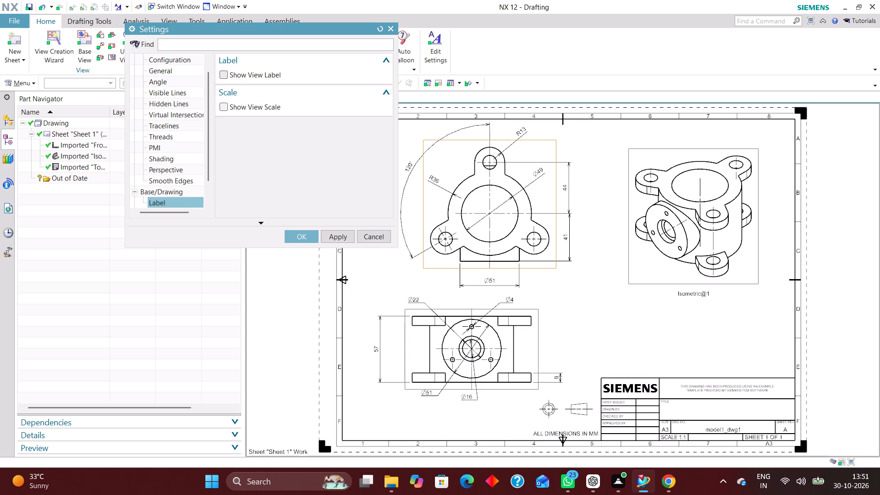
pyautogui.click(277, 73)
pyautogui.click(343, 128)
pyautogui.click(351, 118)
pyautogui.click(346, 130)
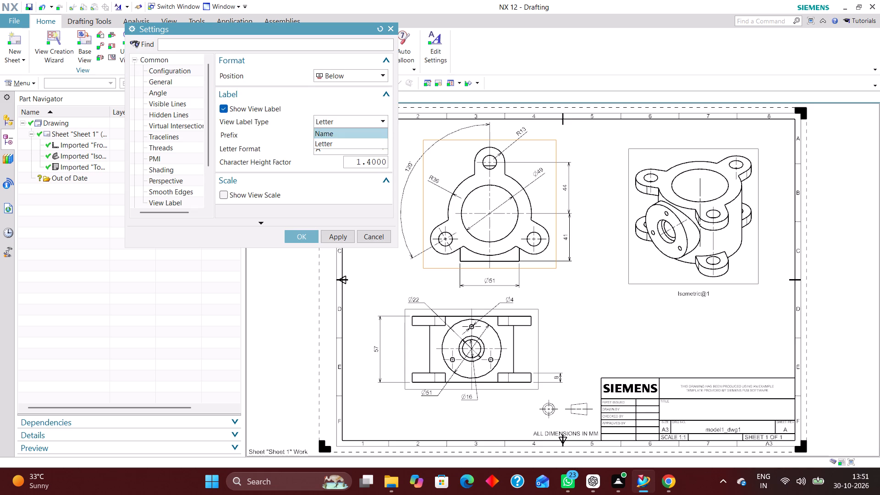
pyautogui.click(301, 242)
# Show the view label below the front view, with the label type set to Name.
pyautogui.scroll(3, 433, 396)
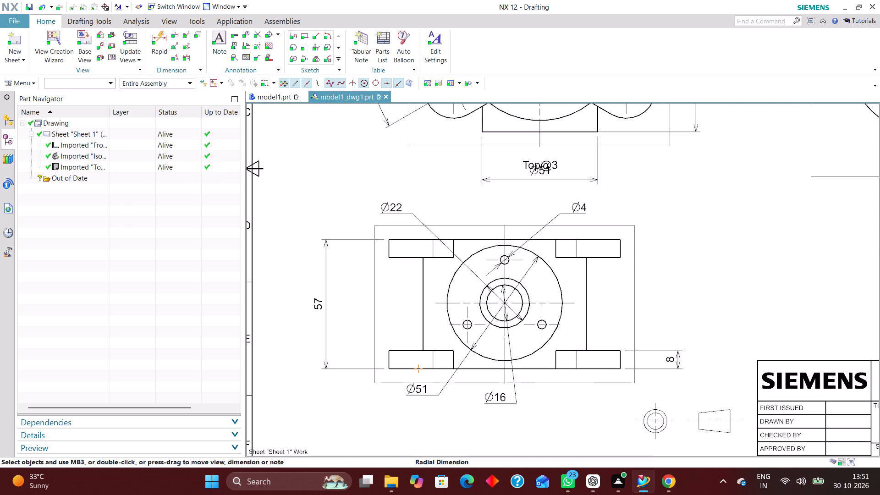
pyautogui.rightClick(551, 383)
pyautogui.click(578, 175)
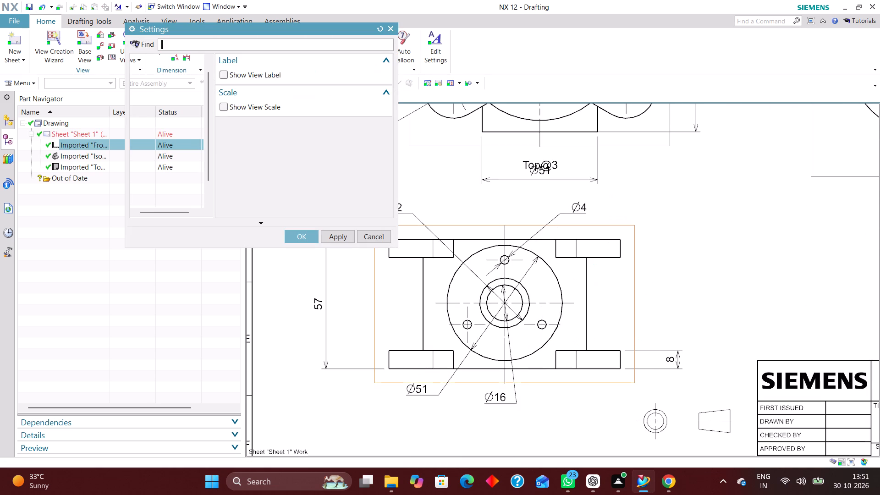
pyautogui.click(225, 72)
pyautogui.click(347, 123)
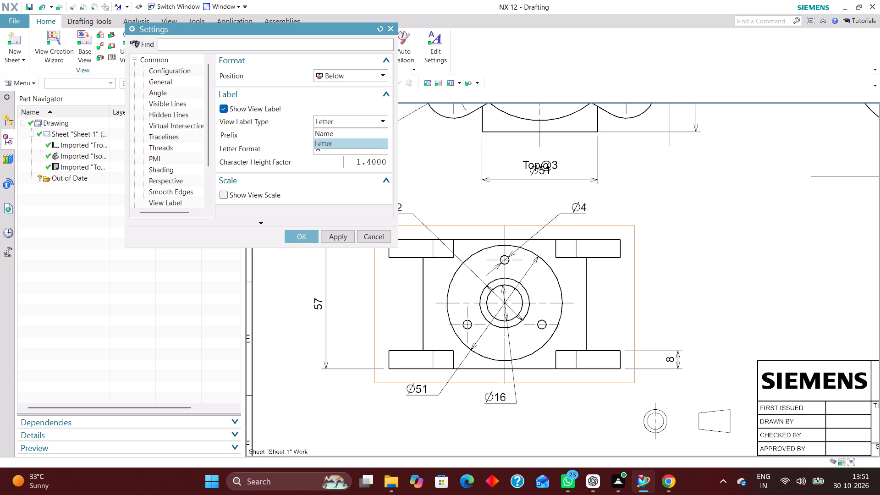
pyautogui.click(346, 129)
pyautogui.click(305, 237)
# Reposition the three view labels: front below its Ø16 dimension, top beside its Ø51 dimension, and isometric nearer the centre beneath its view.
pyautogui.scroll(-3, 439, 234)
pyautogui.scroll(3, 499, 336)
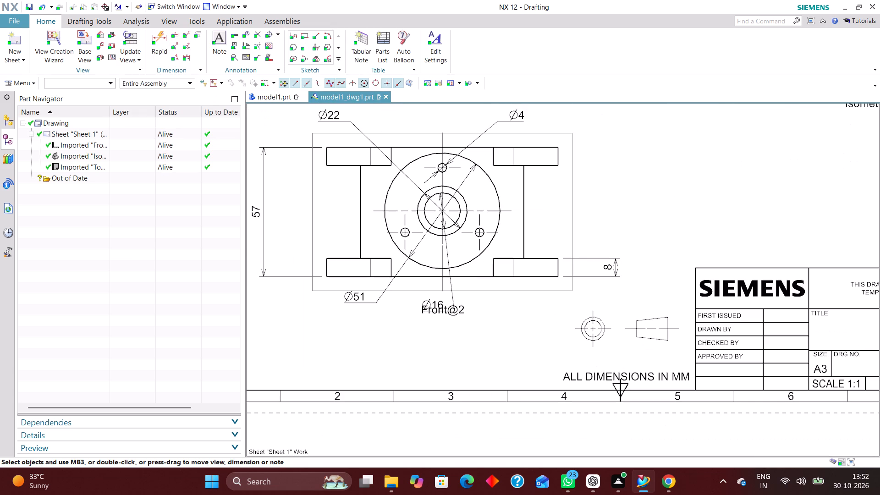
pyautogui.moveTo(459, 311); pyautogui.dragTo(474, 331)
pyautogui.scroll(-3, 499, 347)
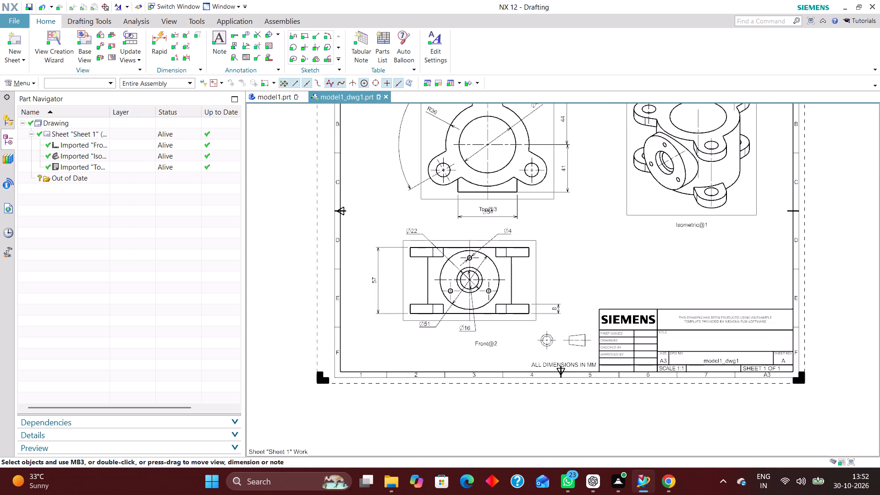
pyautogui.scroll(3, 495, 204)
pyautogui.moveTo(493, 211); pyautogui.dragTo(579, 214)
pyautogui.scroll(-3, 429, 245)
pyautogui.scroll(3, 691, 232)
pyautogui.moveTo(640, 261); pyautogui.dragTo(655, 254)
# Rename the imported isometric view as ISOMETRIC VIEW.
pyautogui.scroll(-2, 654, 335)
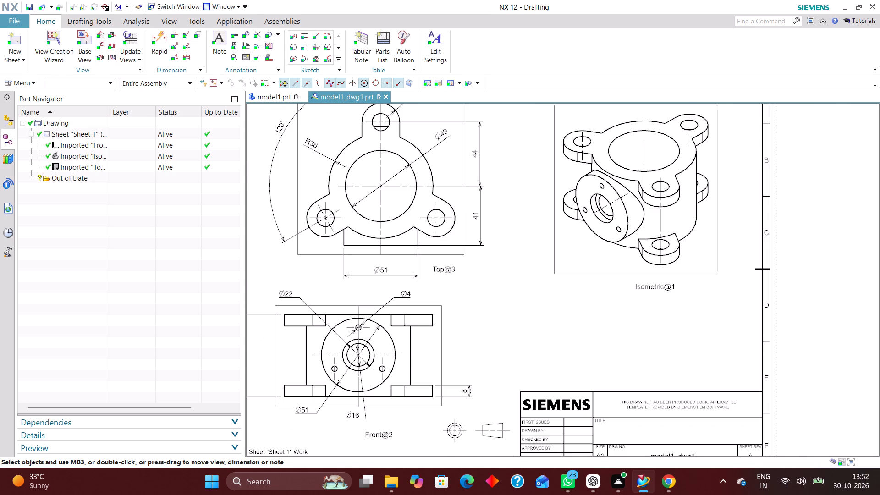
pyautogui.moveTo(516, 214); pyautogui.dragTo(482, 286, button='right')
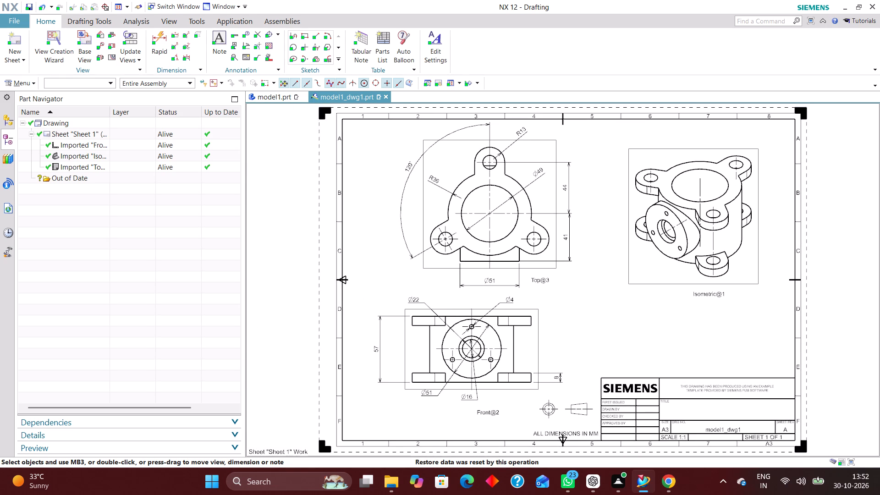
pyautogui.click(124, 158)
pyautogui.rightClick(124, 155)
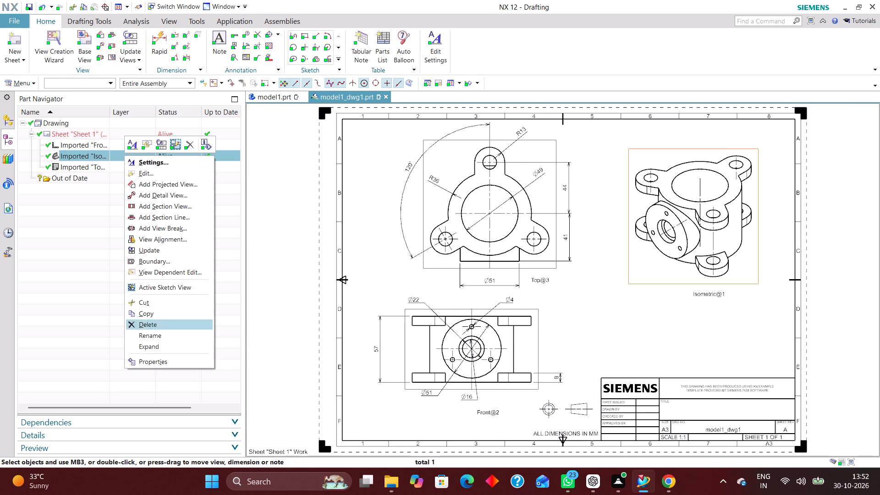
pyautogui.click(171, 337)
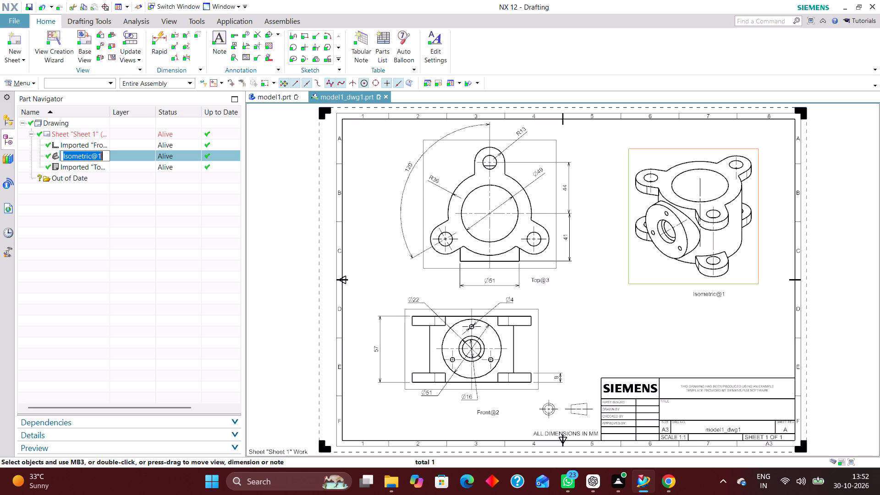
pyautogui.write('ISOMETRIV')
pyautogui.press('space')
pyautogui.press('BackSpace')
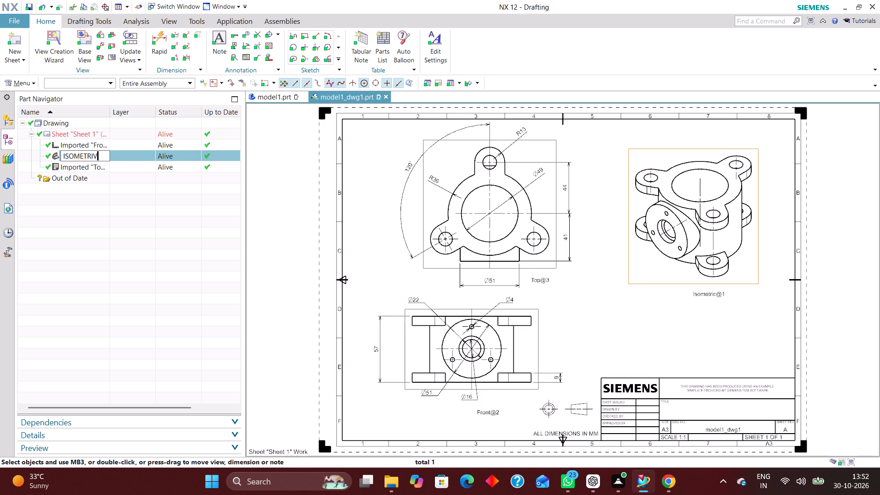
pyautogui.press('BackSpace')
pyautogui.write('C VIR')
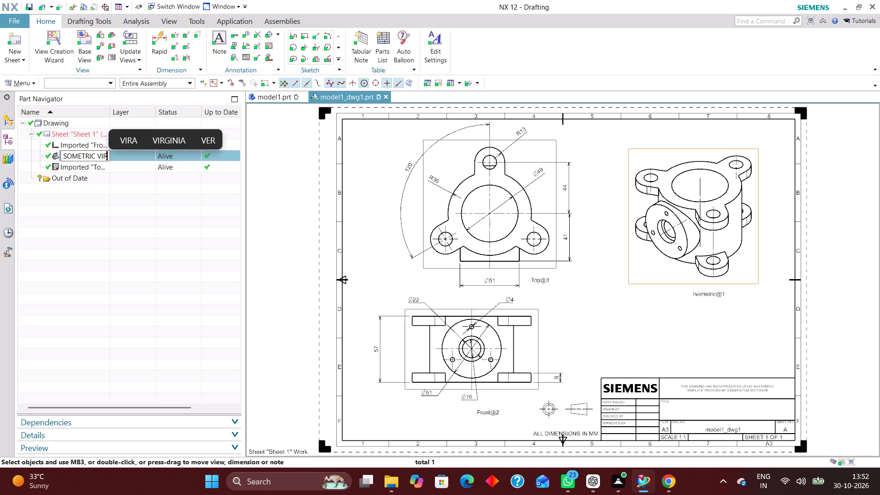
pyautogui.press('BackSpace')
pyautogui.write('EW')
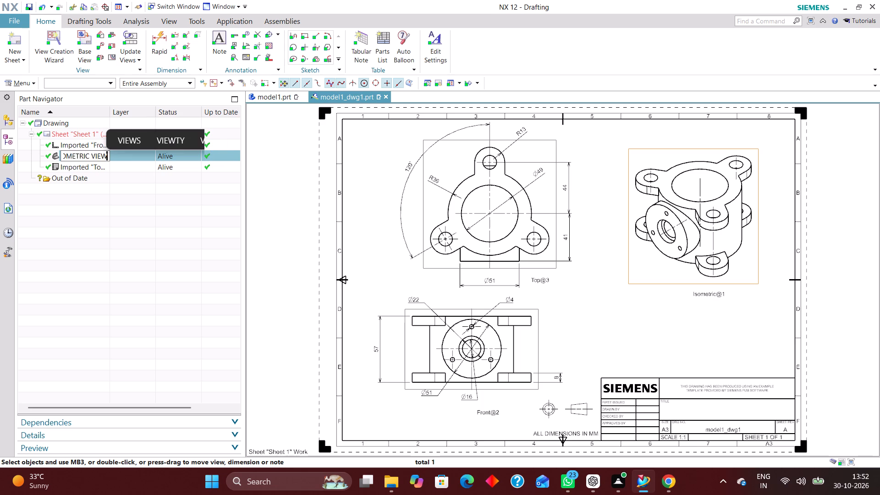
pyautogui.press('Return')
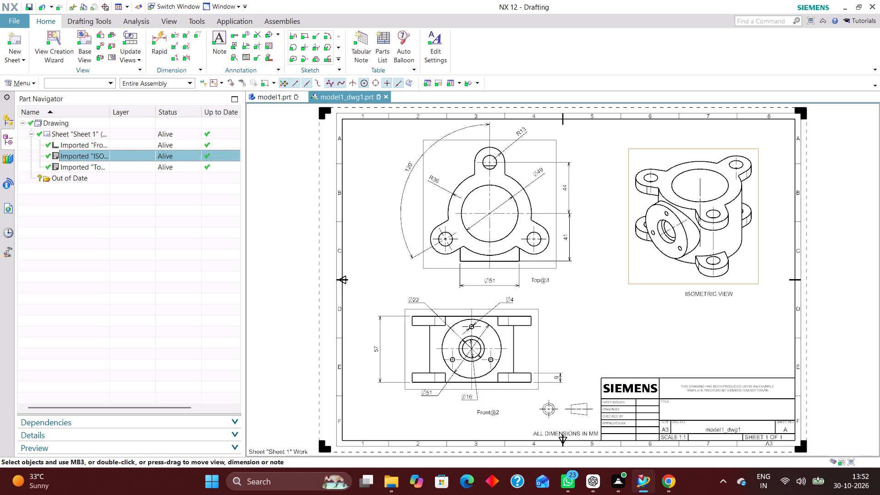
# Rename the imported top view as TOP VIEW.
pyautogui.click(126, 168)
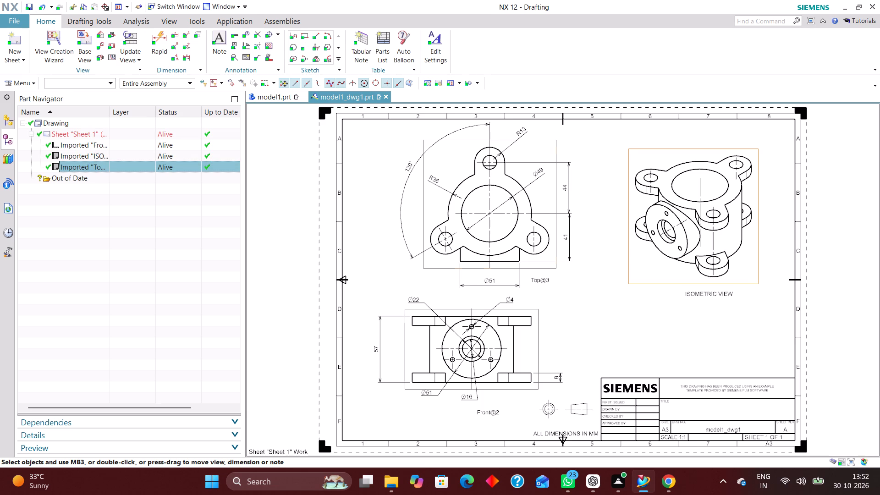
pyautogui.rightClick(125, 168)
pyautogui.click(163, 350)
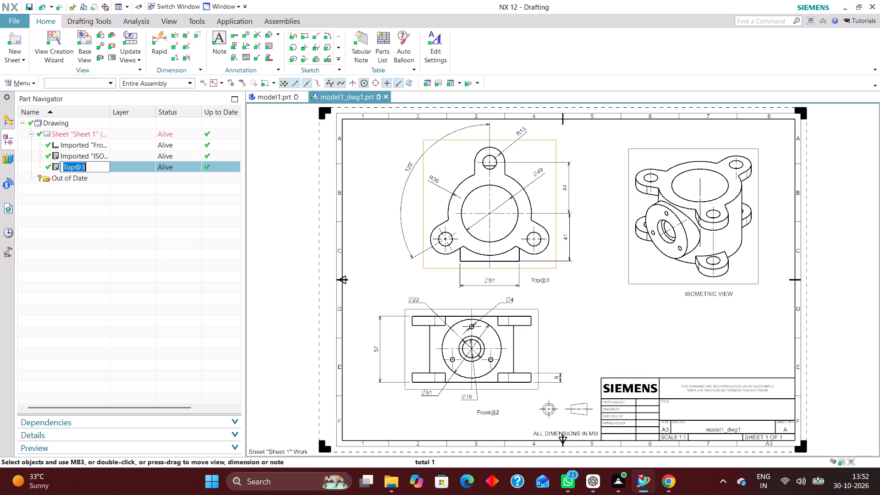
pyautogui.write('TOP VIEW')
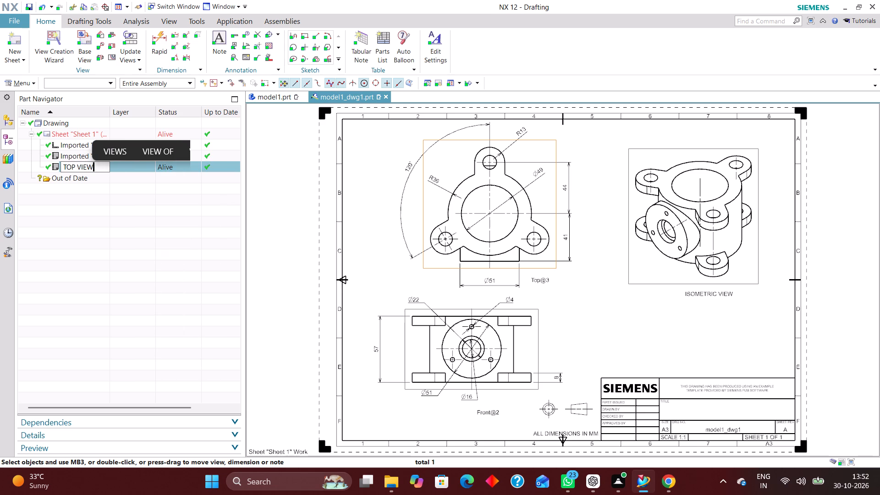
pyautogui.press('Return')
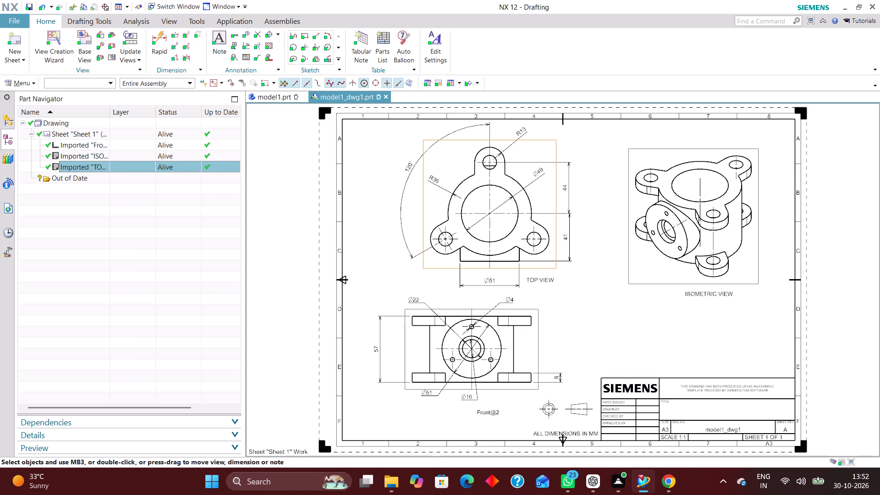
# Rename the imported front view as FRONT VIEW.
pyautogui.click(126, 147)
pyautogui.rightClick(127, 143)
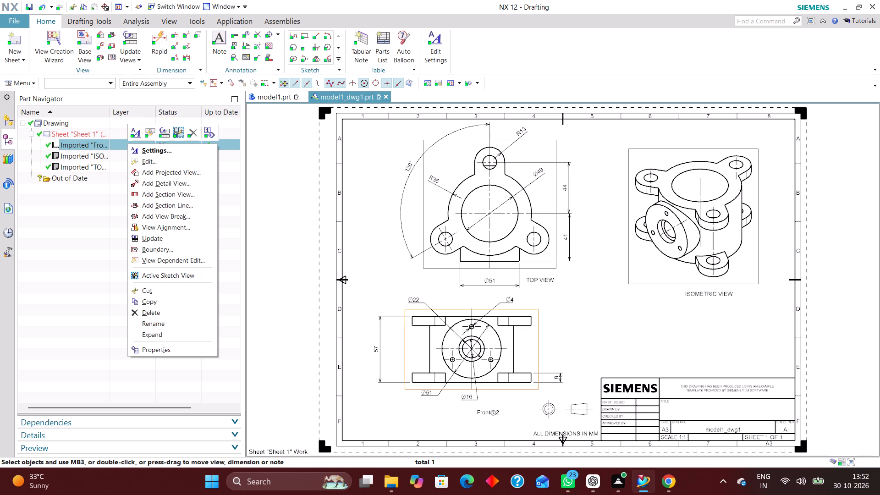
pyautogui.click(162, 325)
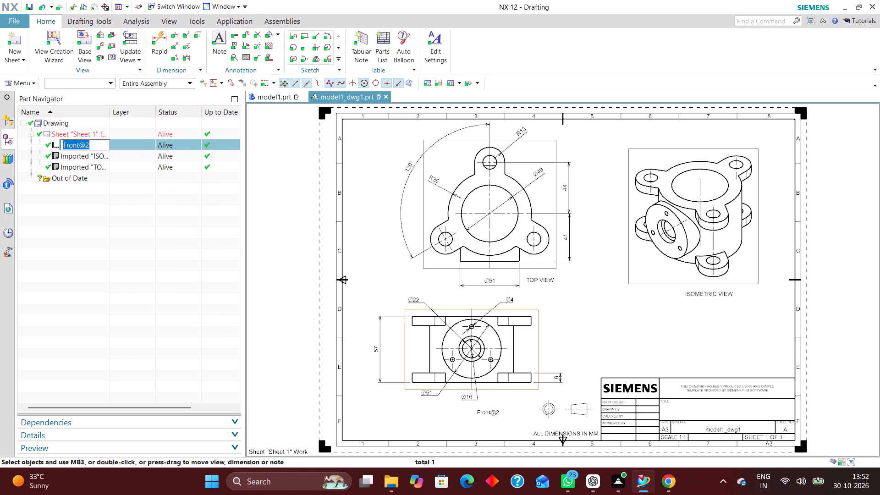
pyautogui.press('f')
pyautogui.press('r')
pyautogui.write('ONT')
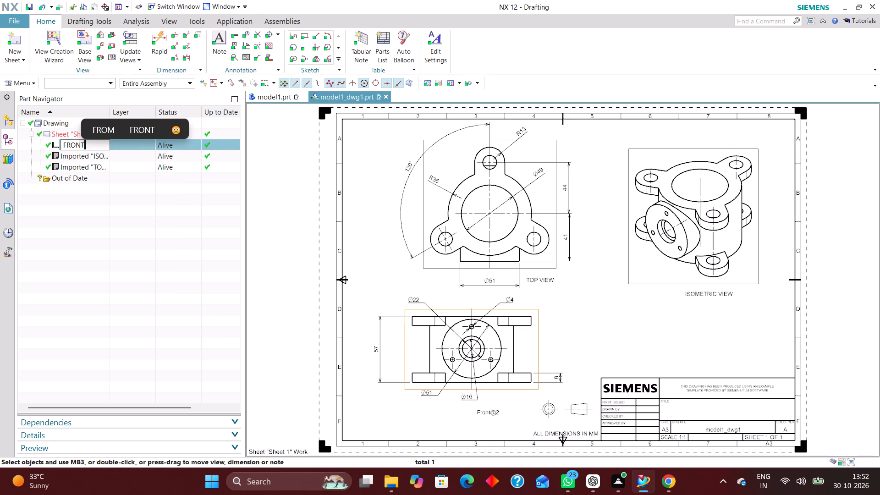
pyautogui.press('space')
pyautogui.write('VIEW')
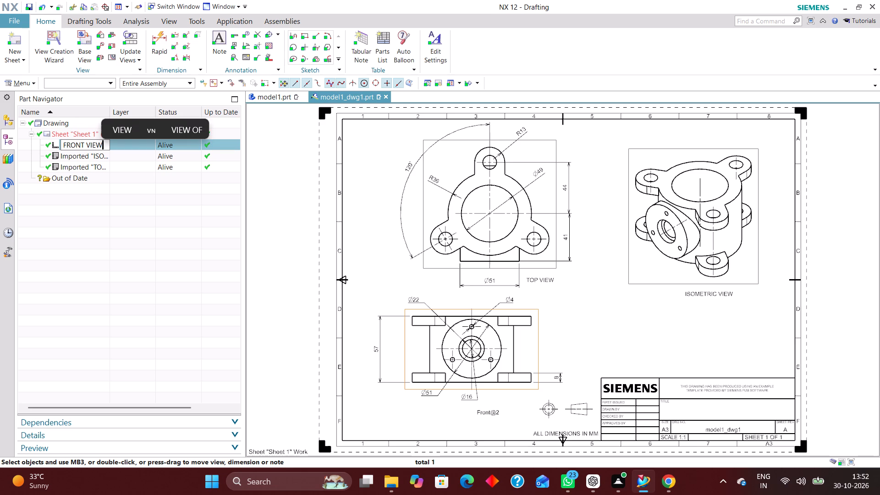
pyautogui.press('Return')
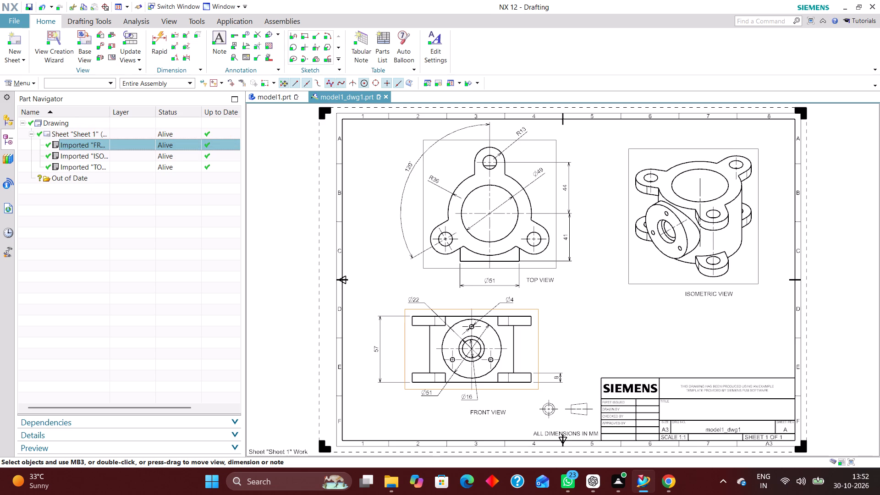
# Place the arrowheads of the front view's 8 mm flange thickness dimension outside and move the dimension closer to the view.
pyautogui.moveTo(610, 279); pyautogui.dragTo(554, 329, button='right')
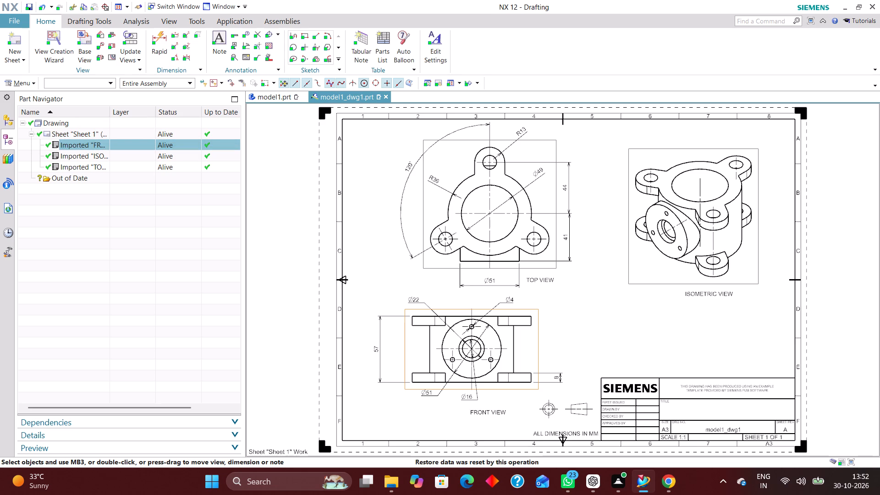
pyautogui.click(286, 218)
pyautogui.moveTo(599, 288); pyautogui.dragTo(542, 354, button='right')
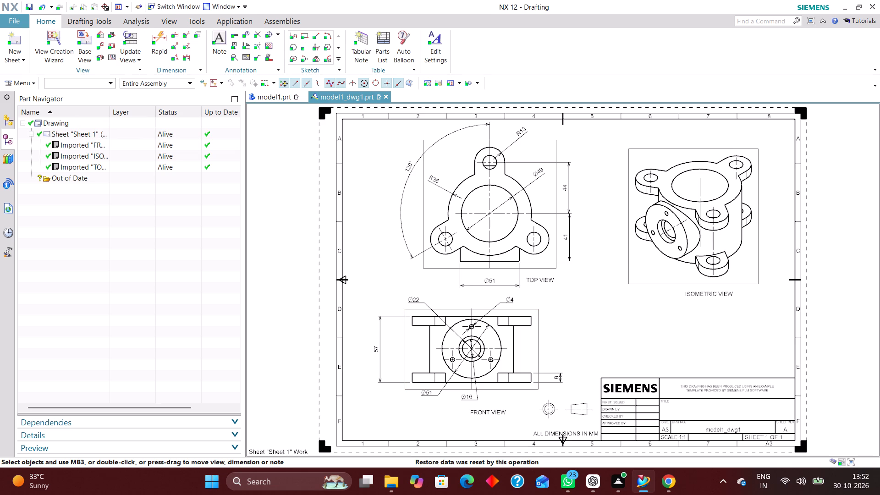
pyautogui.scroll(-2, 473, 308)
pyautogui.scroll(5, 511, 352)
pyautogui.doubleClick(550, 345)
pyautogui.click(557, 333)
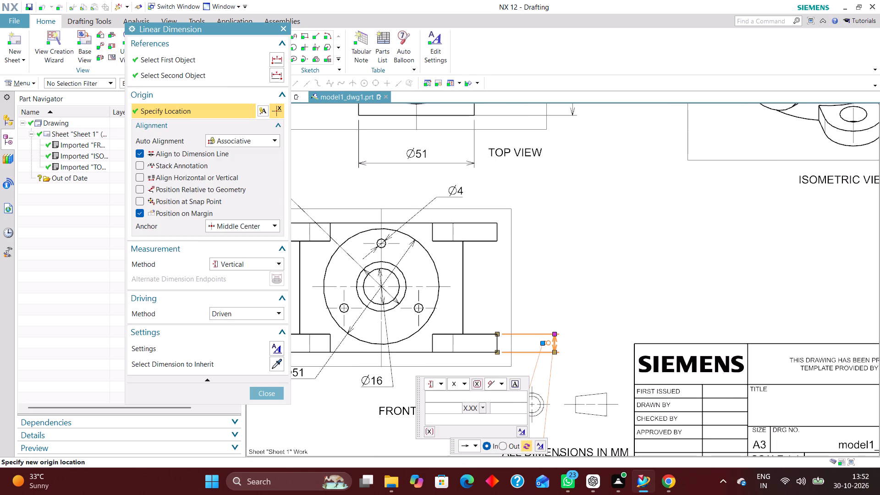
pyautogui.click(506, 444)
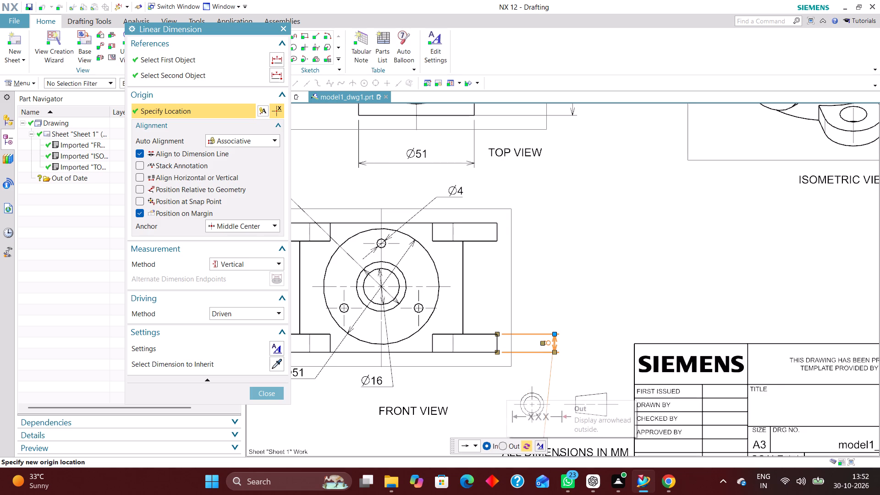
pyautogui.click(269, 394)
pyautogui.moveTo(553, 342); pyautogui.dragTo(529, 341)
# Move the TOP VIEW label slightly closer to the Ø51 dimension beneath the top view.
pyautogui.scroll(-3, 518, 297)
pyautogui.scroll(2, 533, 262)
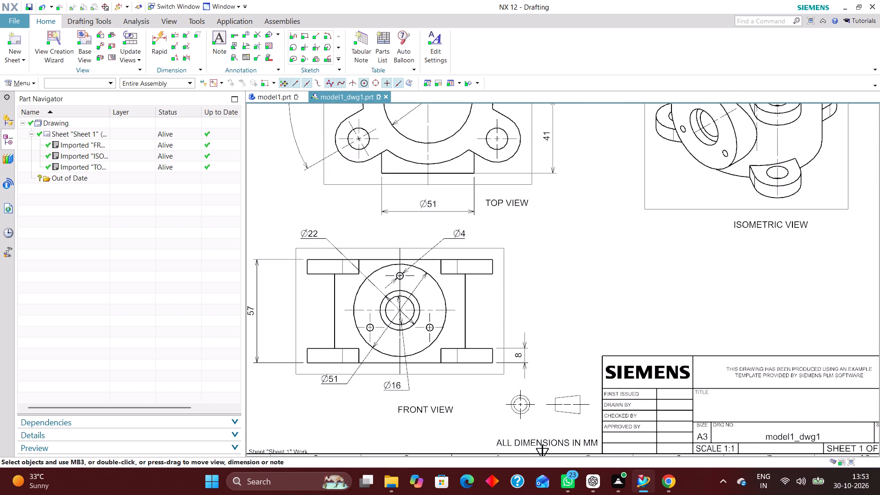
pyautogui.moveTo(615, 225); pyautogui.dragTo(572, 296, button='right')
pyautogui.scroll(4, 583, 424)
pyautogui.scroll(-1, 545, 350)
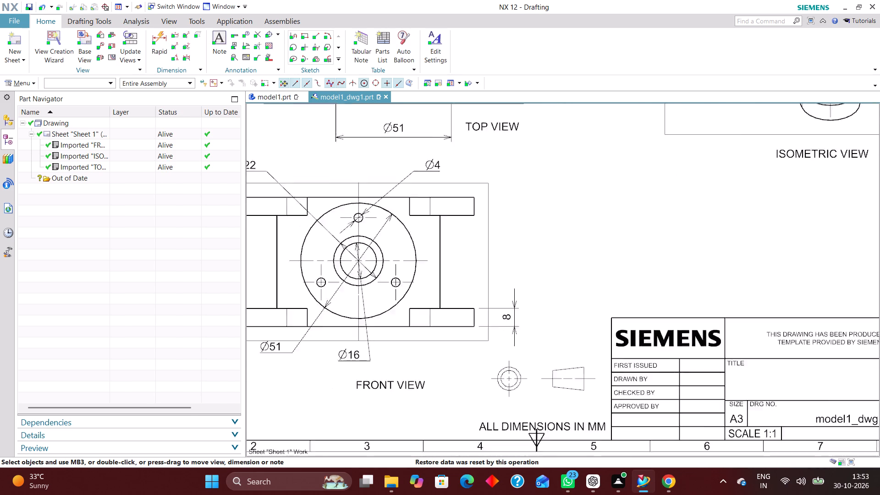
pyautogui.scroll(-2, 541, 350)
pyautogui.scroll(-2, 579, 281)
pyautogui.scroll(2, 567, 248)
pyautogui.scroll(-1, 582, 291)
pyautogui.scroll(2, 558, 250)
pyautogui.moveTo(515, 228); pyautogui.dragTo(500, 226)
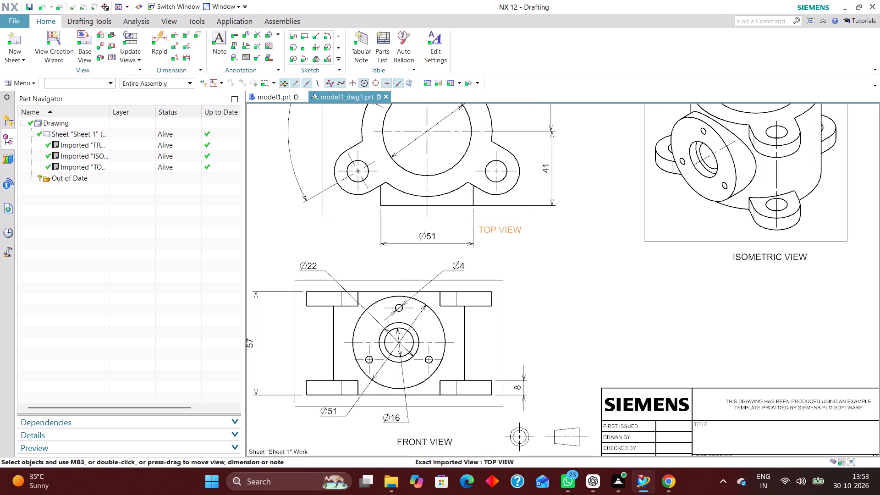
pyautogui.moveTo(500, 226); pyautogui.dragTo(500, 227)
pyautogui.scroll(-3, 523, 262)
pyautogui.scroll(2, 566, 355)
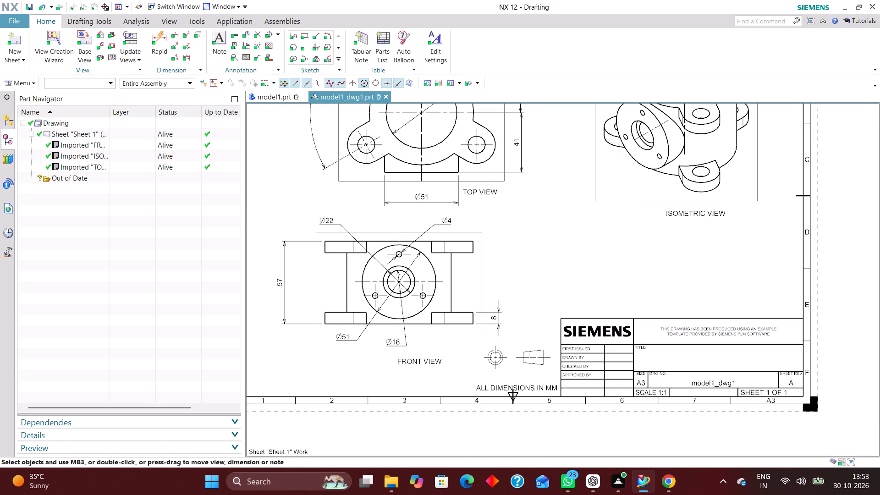
# Pick the title block area on the drawing sheet and bring up the layer settings.
pyautogui.keyDown('ctrl'); pyautogui.click(586, 310); pyautogui.keyUp('ctrl')
pyautogui.hotkey('ctrl', 'l')
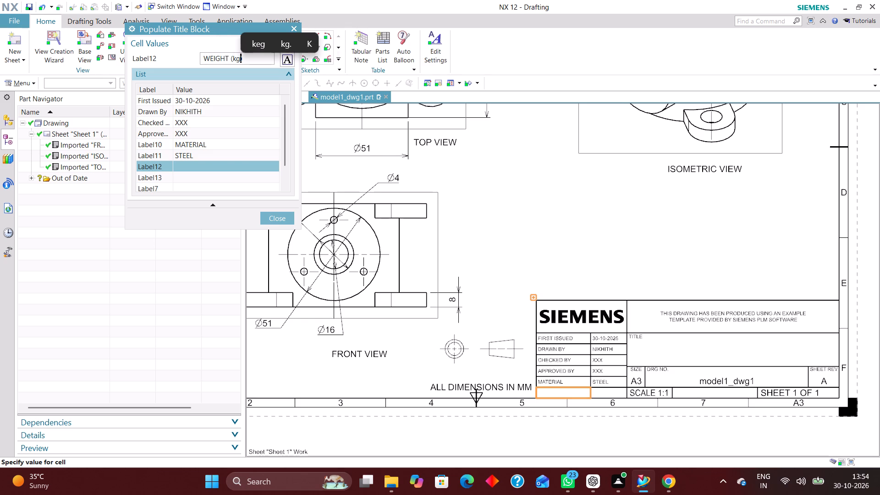
# Complete the title block label WEIGHT (kg) in the empty cell below MATERIAL and finish populating.
pyautogui.press('Right')
pyautogui.press('Right')
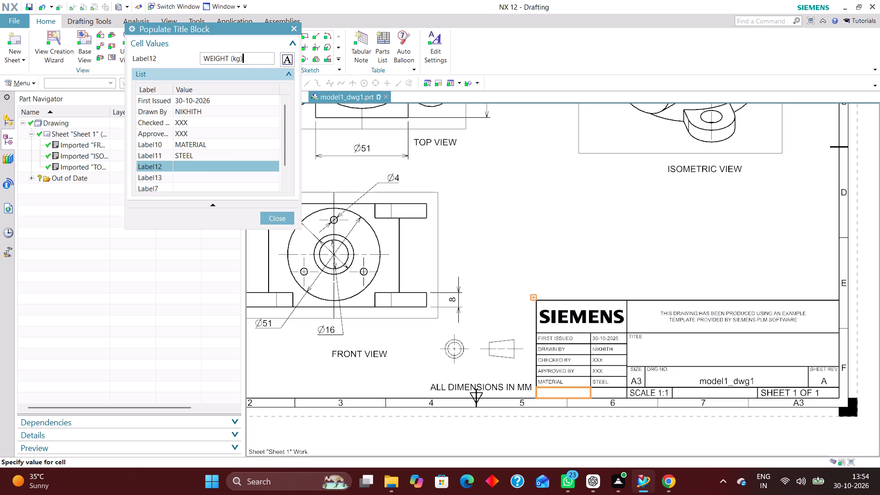
pyautogui.press('Return')
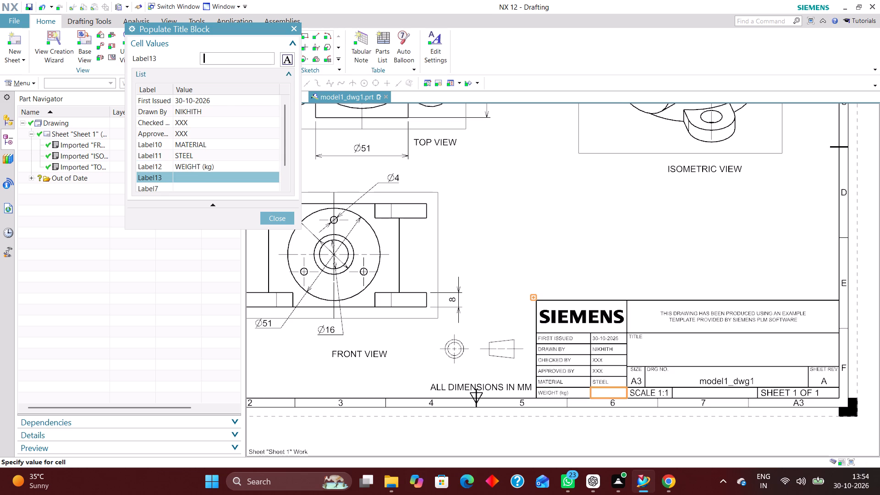
pyautogui.click(280, 219)
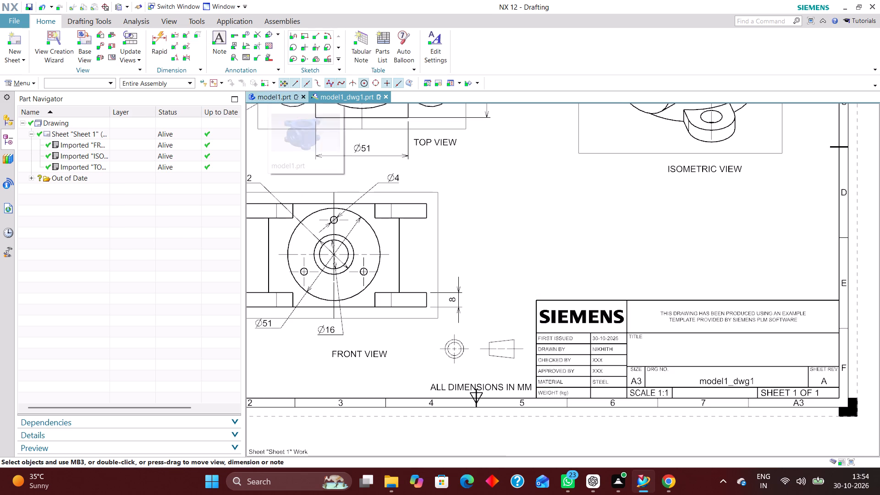
# Switch to the model1 part and update the weight data in its displayed part properties.
pyautogui.click(268, 93)
pyautogui.click(32, 84)
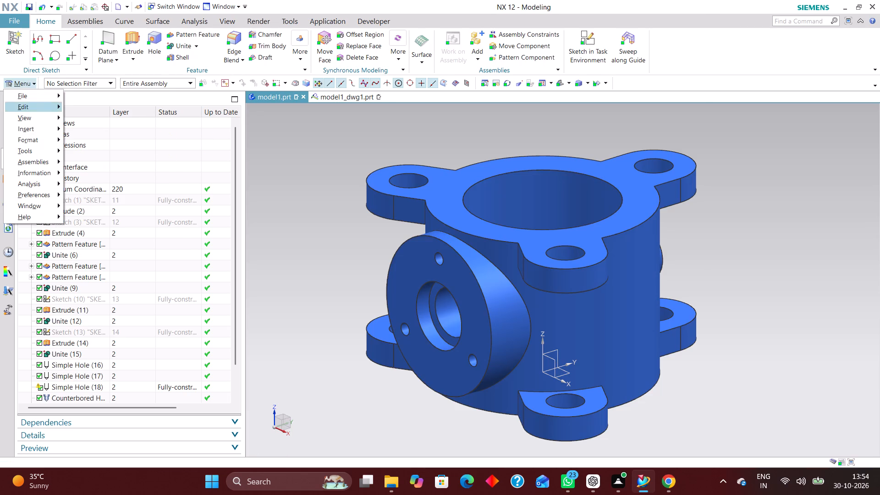
pyautogui.click(41, 97)
pyautogui.click(121, 299)
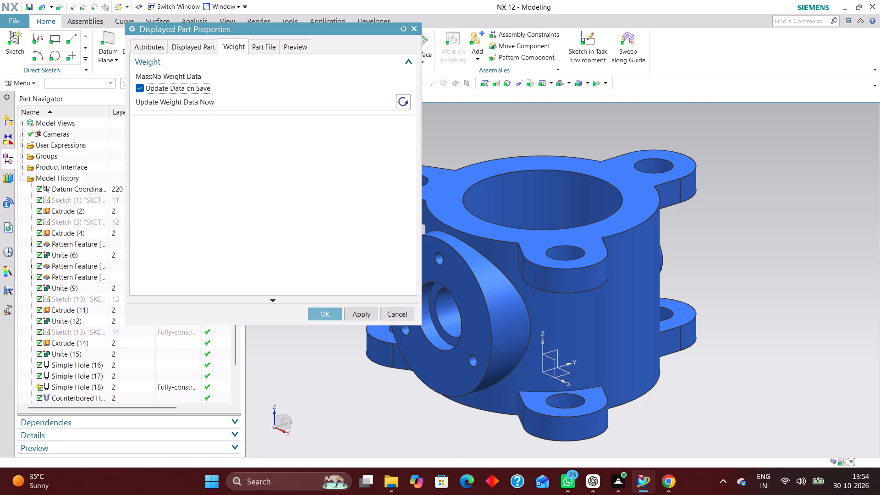
pyautogui.click(409, 100)
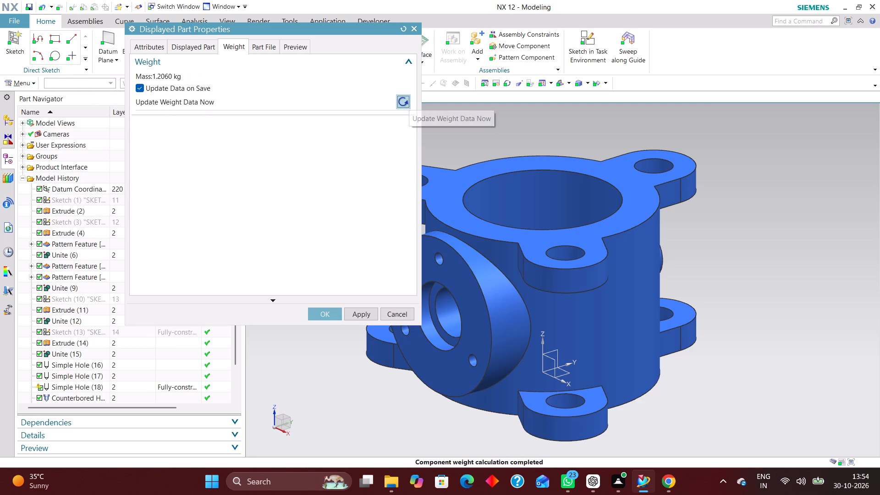
pyautogui.click(330, 313)
# Return to the model1_dwg1 drawing and set the title block's weight value to 1.2060.
pyautogui.click(357, 92)
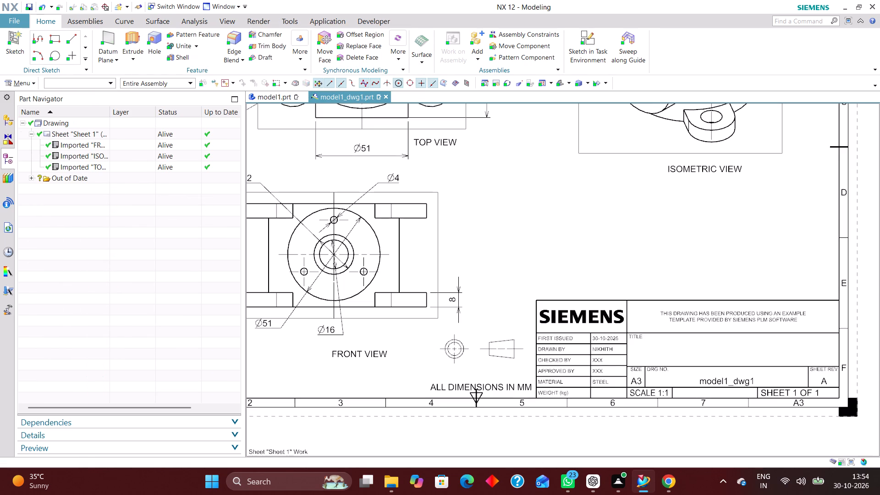
pyautogui.rightClick(539, 319)
pyautogui.click(566, 214)
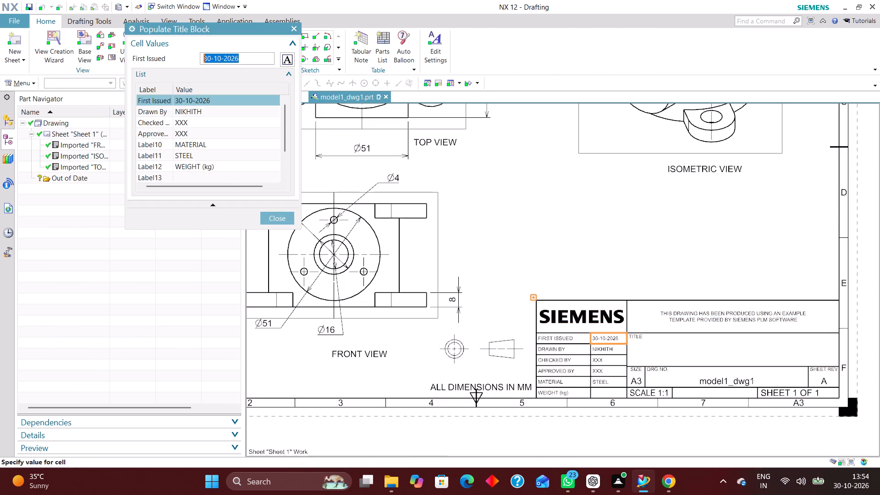
pyautogui.scroll(-1, 237, 173)
pyautogui.click(182, 144)
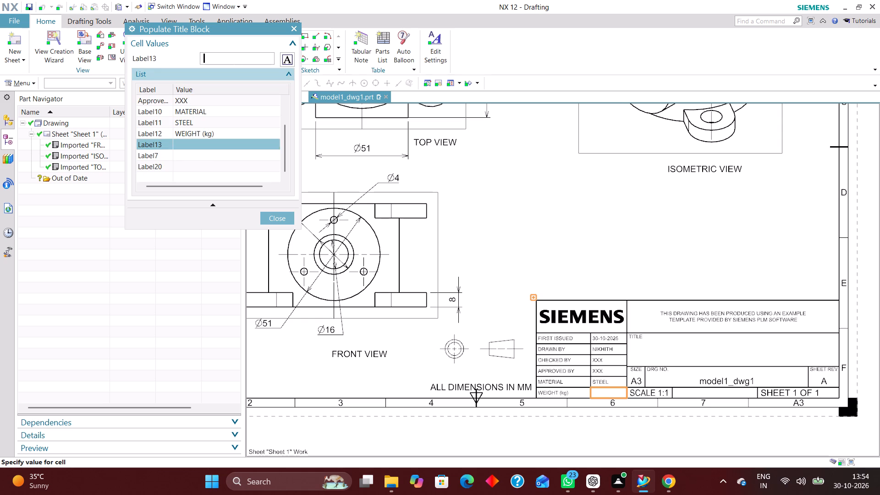
pyautogui.write('1.2060')
pyautogui.press('Return')
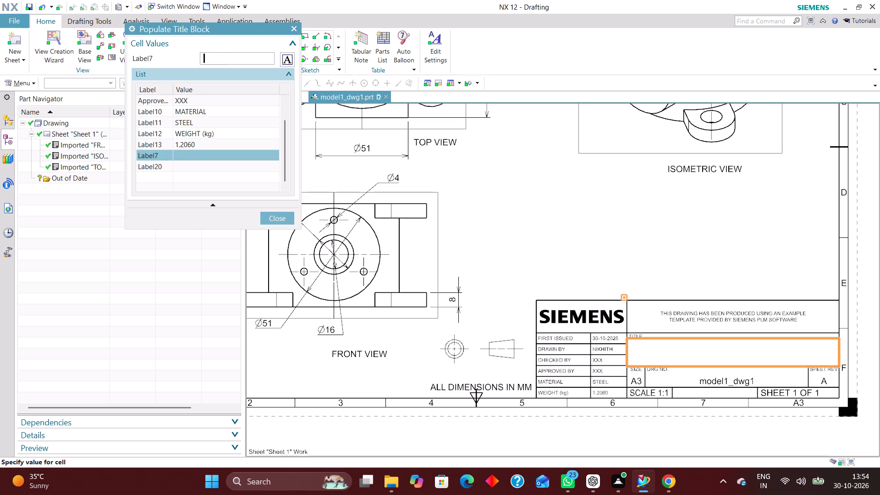
# Check the part's file name in the Downloads folder and enter VALVE BODY as the title block's title.
pyautogui.click(393, 484)
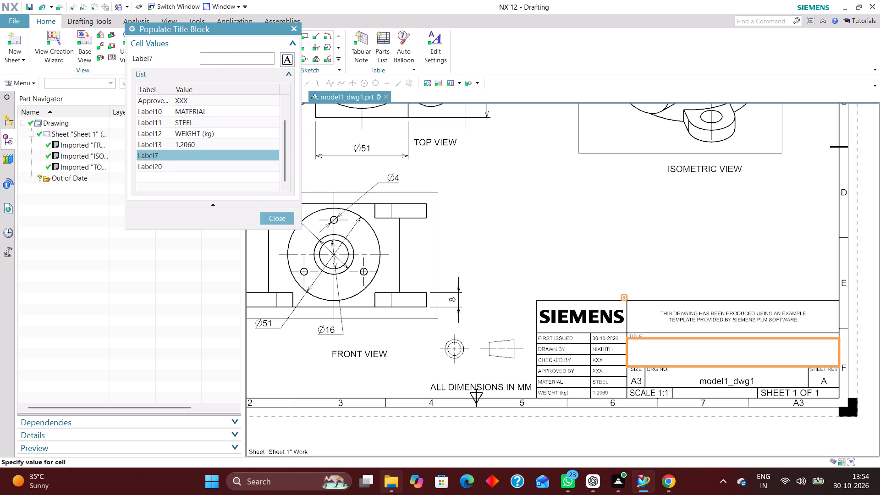
pyautogui.click(641, 481)
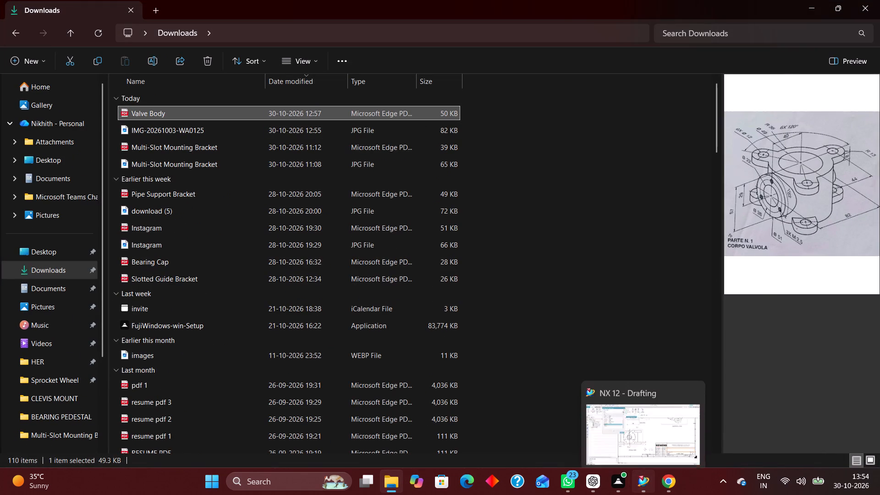
pyautogui.write('VA')
pyautogui.write('LVE')
pyautogui.press('space')
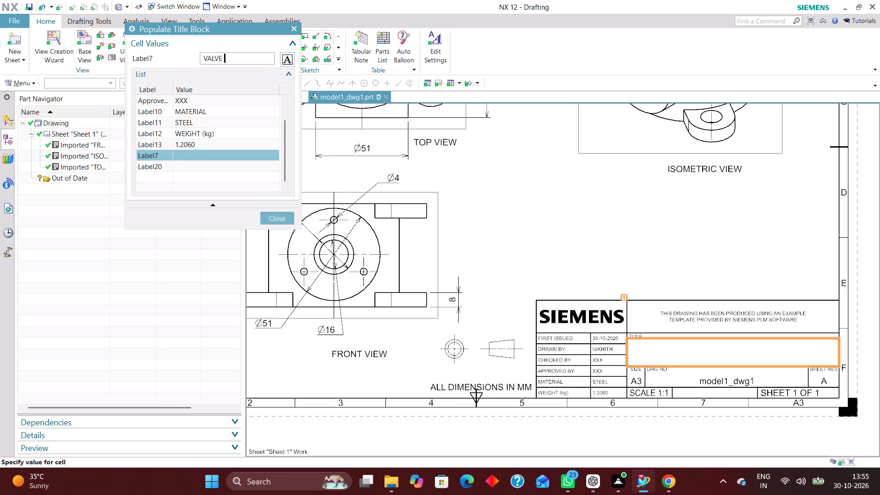
pyautogui.press('b')
pyautogui.write('ODY')
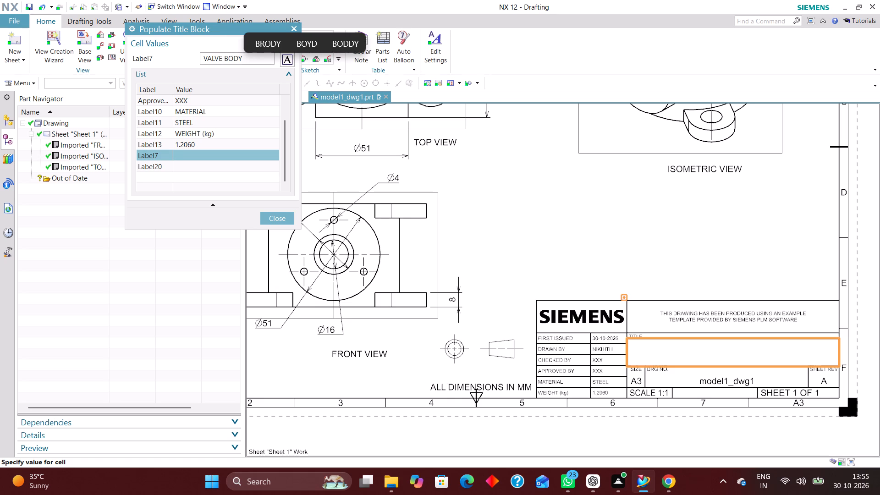
pyautogui.press('Return')
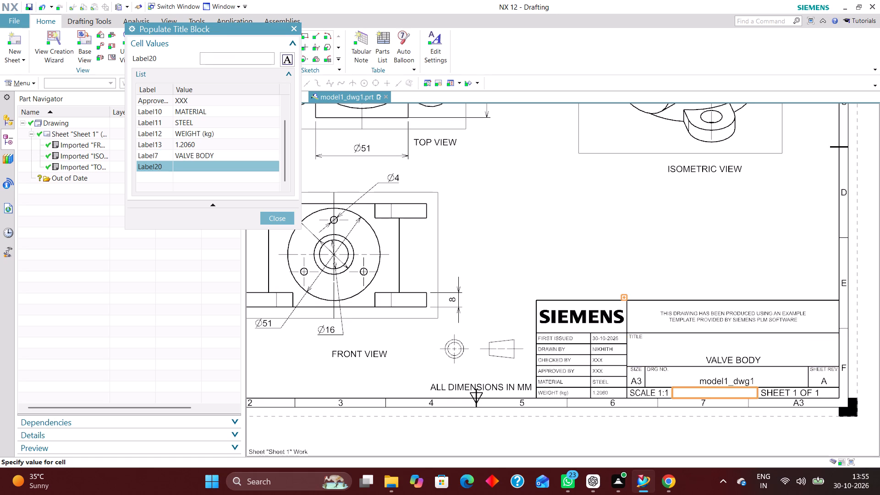
# Fill the empty title block cell beside SCALE 1:1 with XXX and finish populating.
pyautogui.write('XXX')
pyautogui.press('Return')
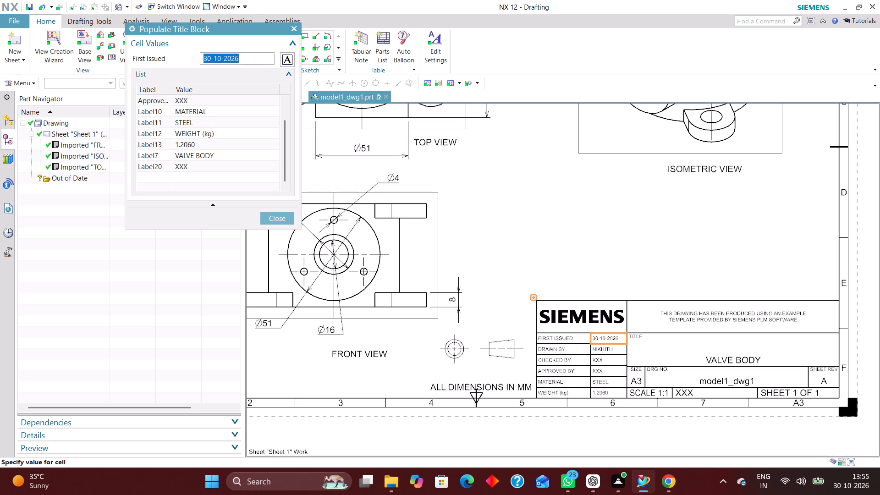
pyautogui.click(276, 217)
# Examine the whole sheet, including the top, front and isometric views, their dimensions and the title block.
pyautogui.moveTo(560, 186); pyautogui.dragTo(498, 254, button='right')
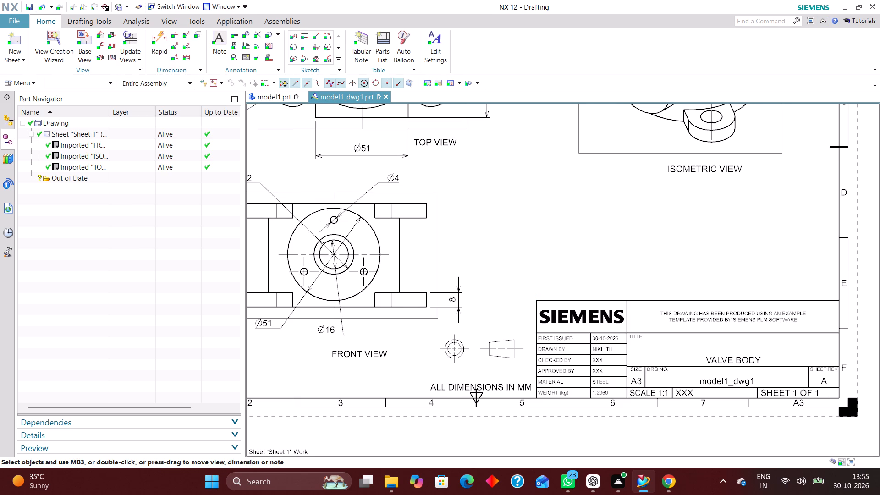
pyautogui.moveTo(498, 254); pyautogui.dragTo(484, 284, button='right')
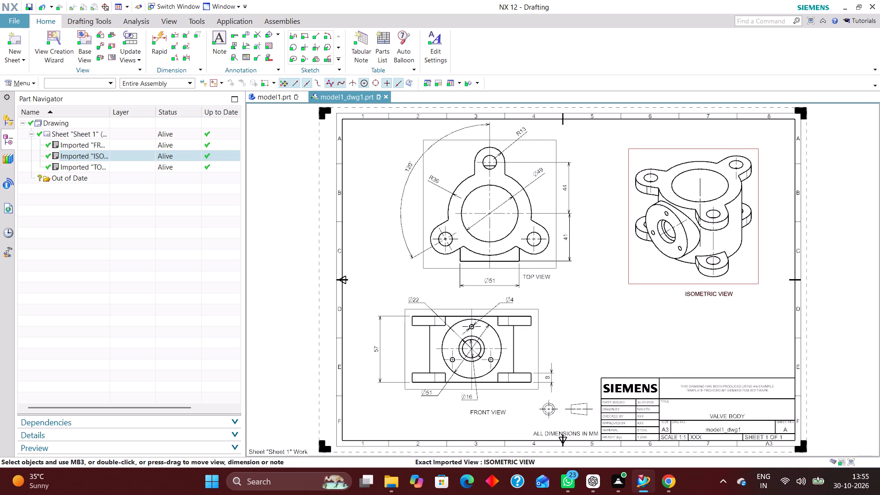
pyautogui.moveTo(701, 181); pyautogui.dragTo(712, 244, button='right')
pyautogui.moveTo(712, 237); pyautogui.dragTo(715, 291, button='right')
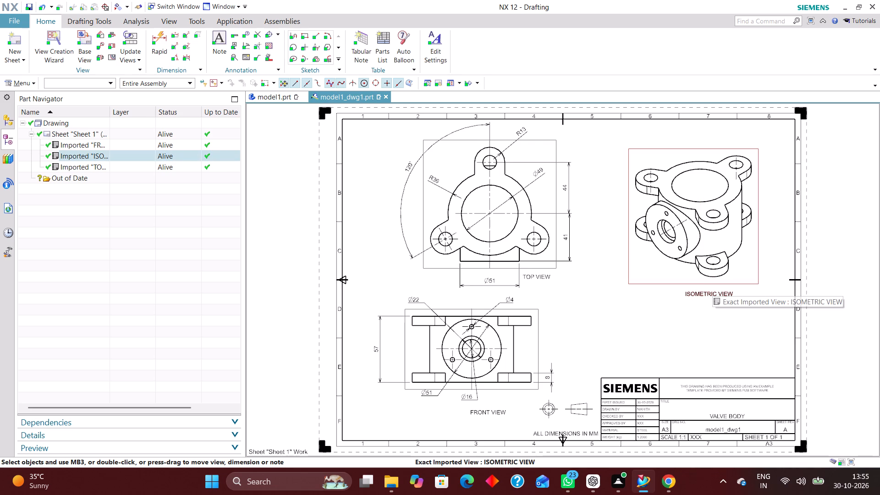
pyautogui.scroll(1, 506, 127)
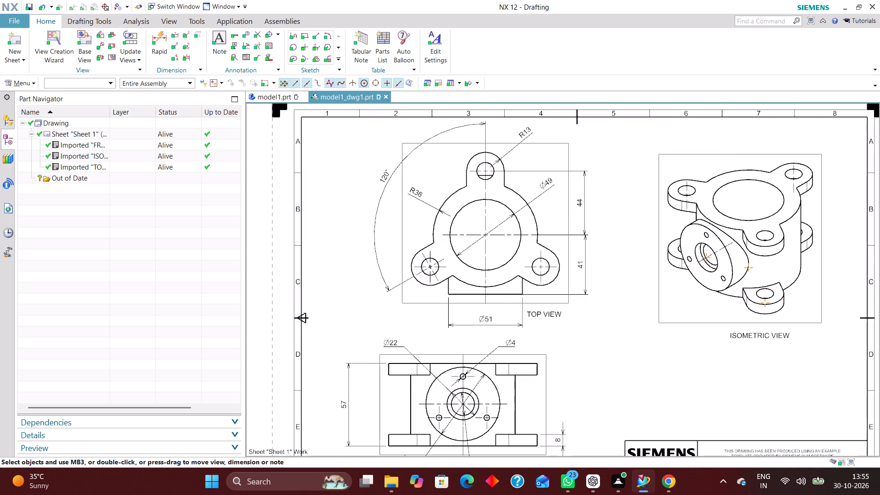
pyautogui.scroll(4, 494, 181)
pyautogui.scroll(-6, 506, 167)
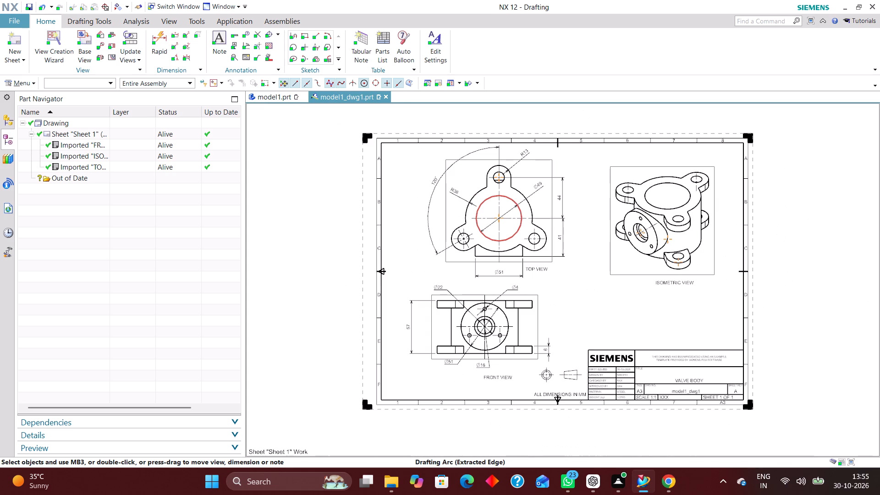
pyautogui.scroll(6, 488, 167)
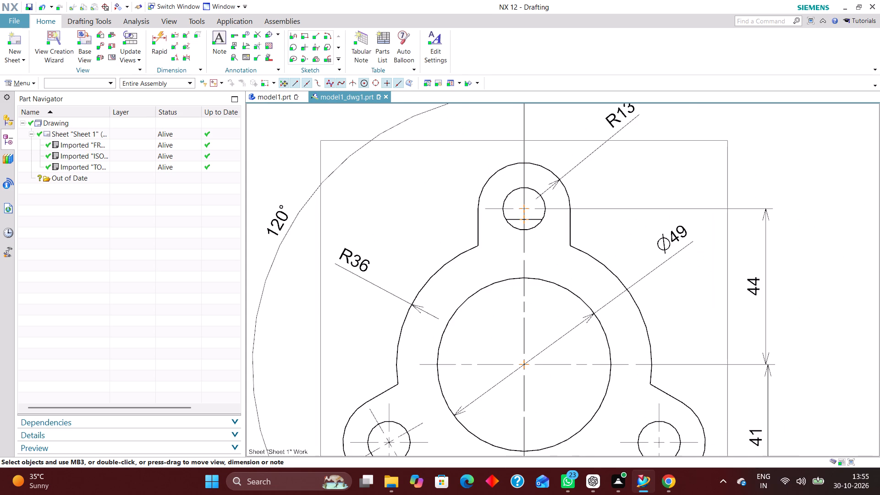
pyautogui.moveTo(533, 217); pyautogui.dragTo(538, 282, button='right')
pyautogui.scroll(-9, 520, 232)
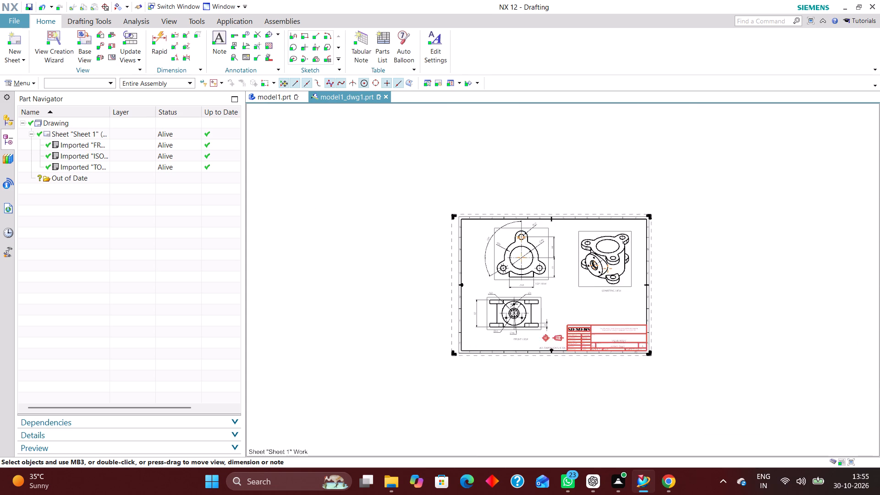
pyautogui.scroll(4, 535, 258)
pyautogui.moveTo(603, 287); pyautogui.dragTo(565, 373, button='right')
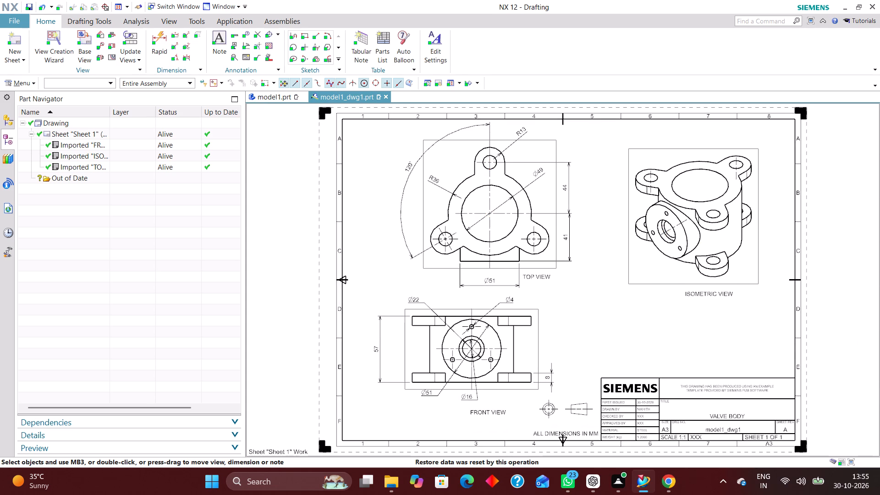
# Edit Sheet 1 to use first-angle projection.
pyautogui.rightClick(320, 358)
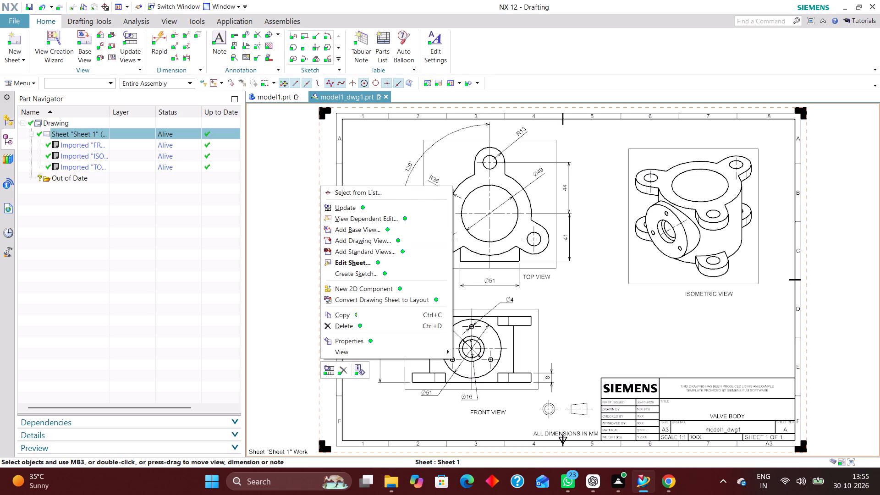
pyautogui.click(353, 261)
pyautogui.click(155, 310)
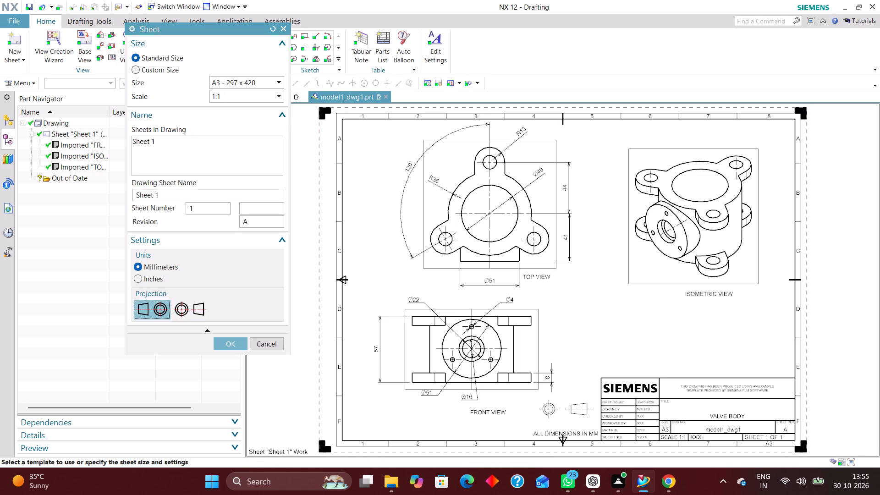
pyautogui.click(236, 342)
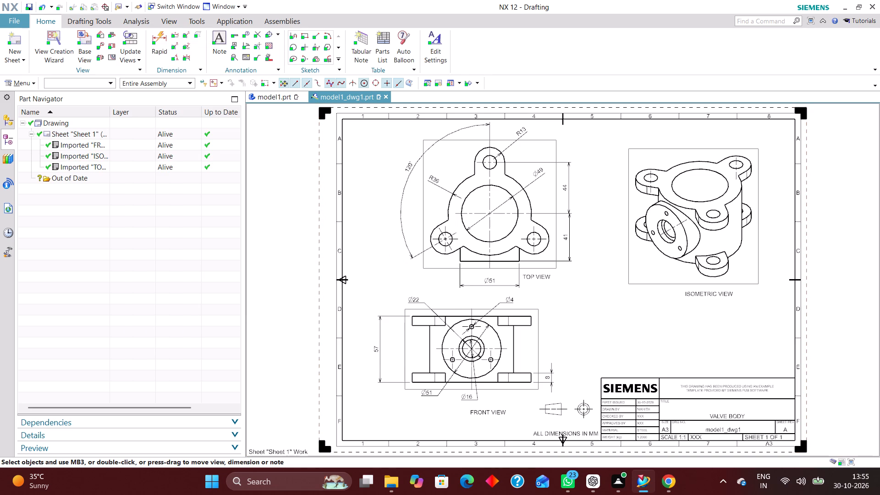
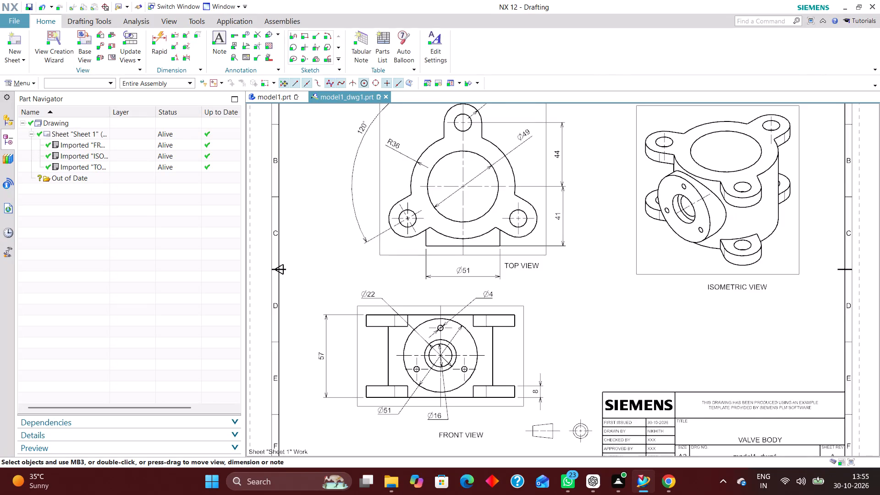
# Move the Ø16 dimension in the front view so its text sits below the lower-right flange.
pyautogui.moveTo(621, 341); pyautogui.dragTo(567, 406, button='right')
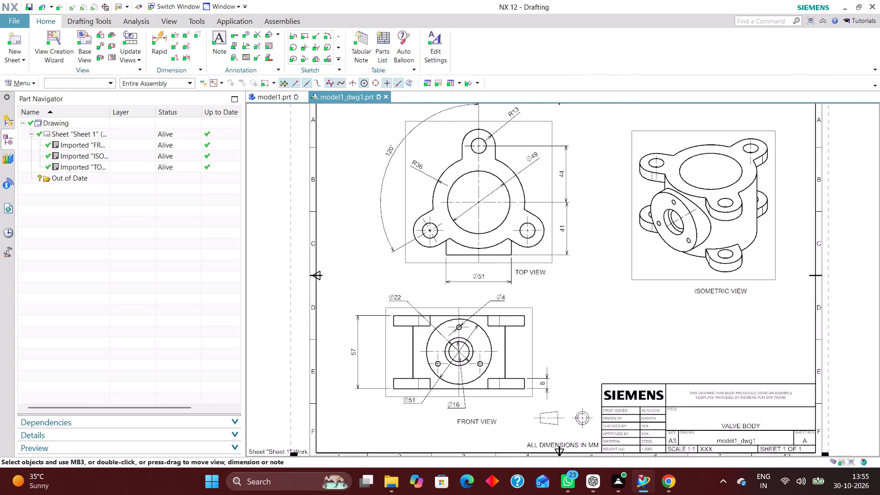
pyautogui.scroll(3, 501, 402)
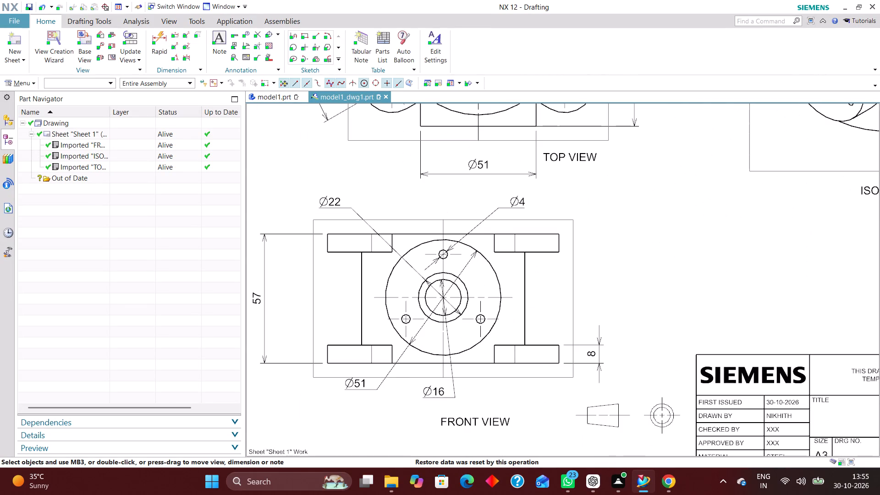
pyautogui.moveTo(445, 397); pyautogui.dragTo(527, 396)
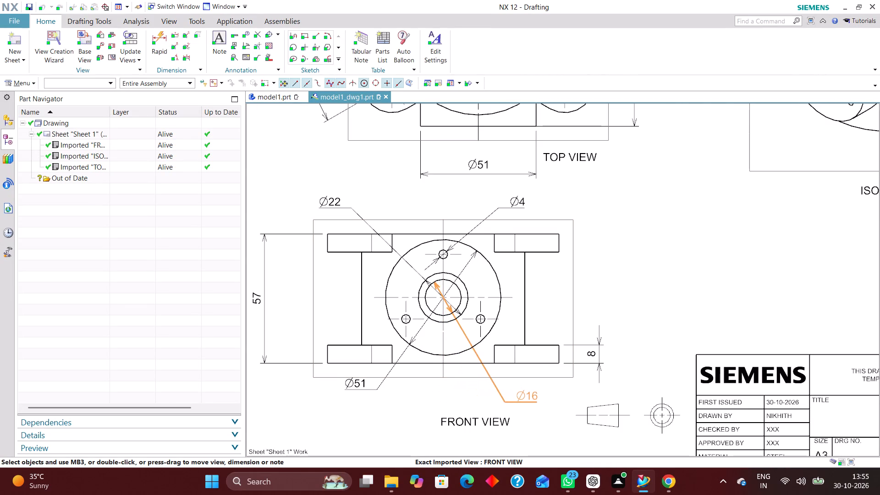
pyautogui.moveTo(527, 396); pyautogui.dragTo(531, 392)
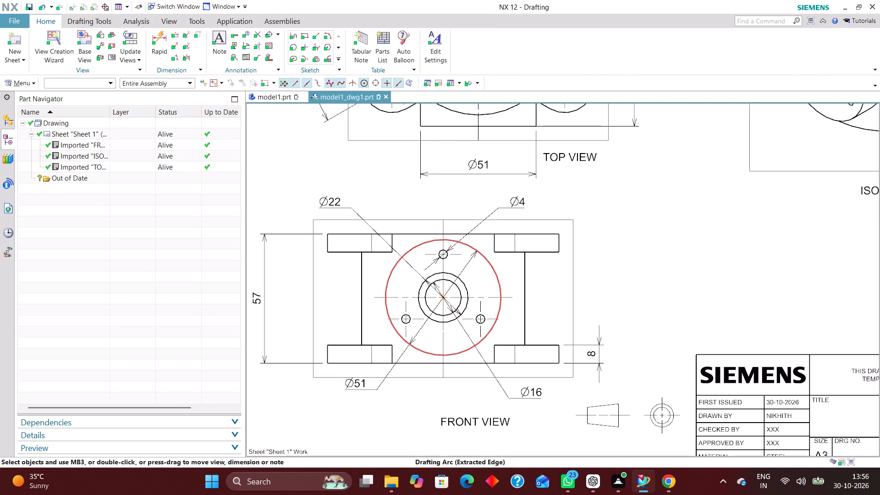
# Add a full bolt circle centerline through the three small Ø4 holes in the front view.
pyautogui.click(278, 33)
pyautogui.click(294, 55)
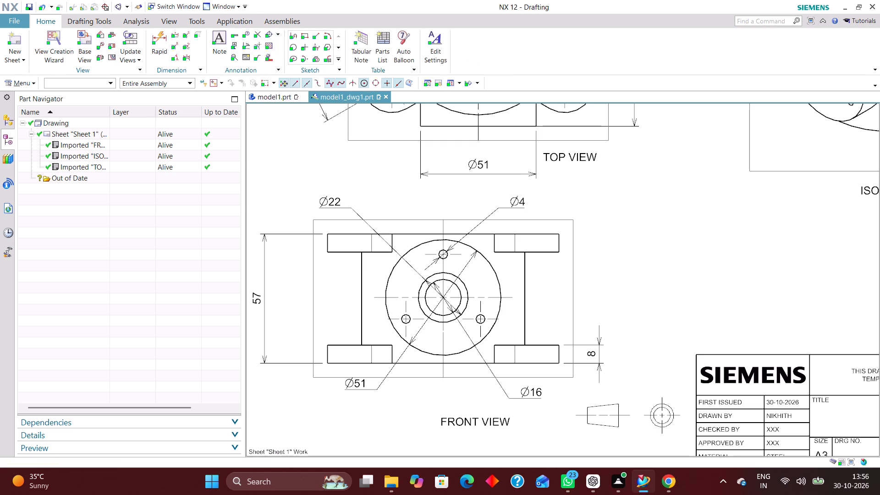
pyautogui.scroll(3, 441, 257)
pyautogui.click(449, 241)
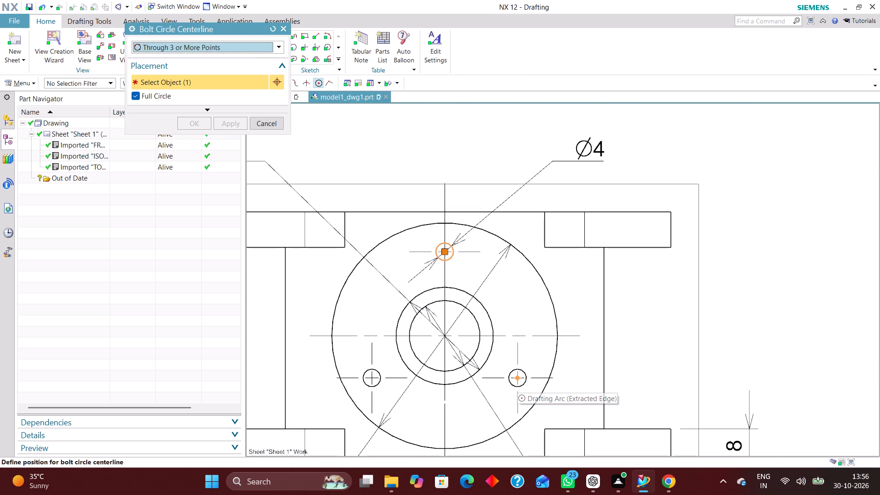
pyautogui.click(517, 369)
pyautogui.click(376, 369)
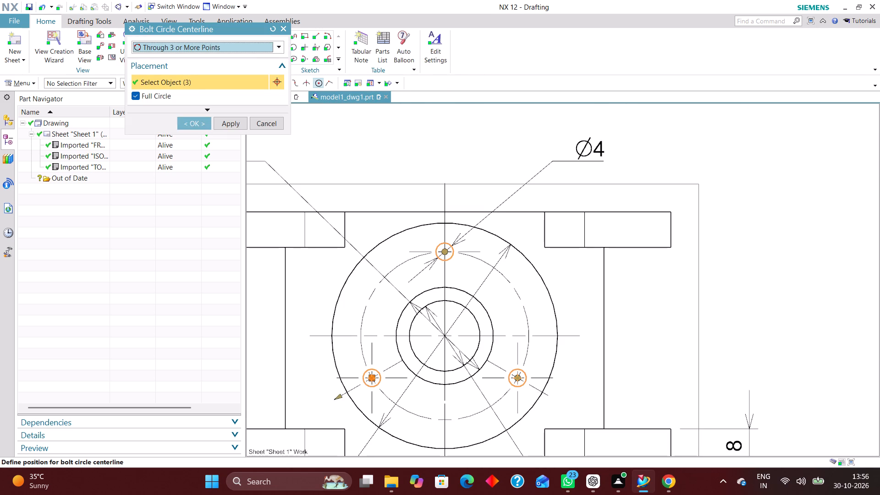
pyautogui.click(193, 120)
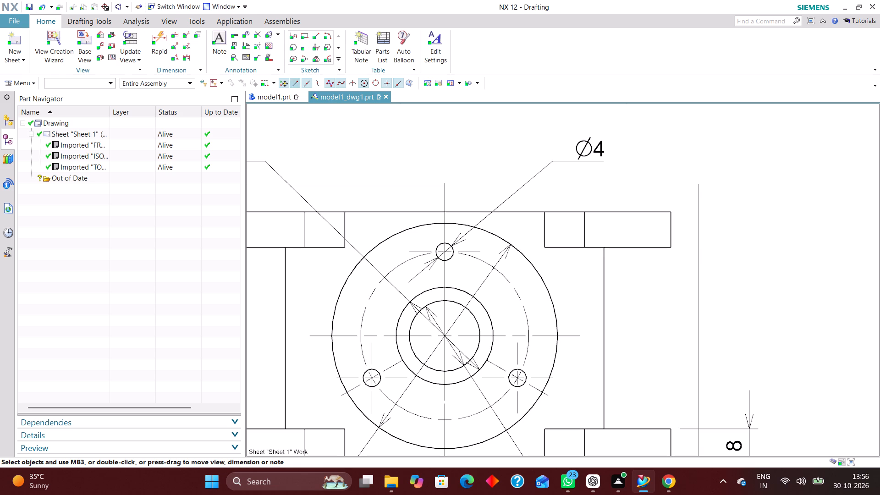
# Add a diametral Rapid Dimension to the front view's bolt circle, placing its text to the right of the circular flange.
pyautogui.click(166, 37)
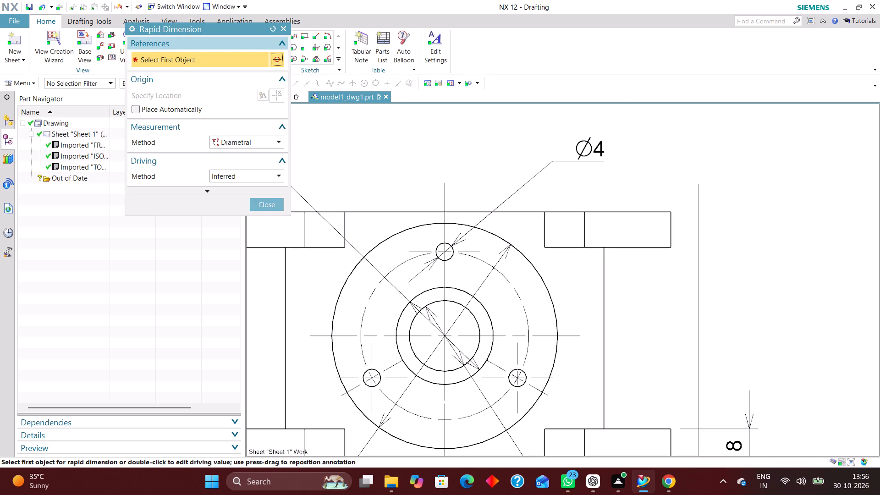
pyautogui.click(255, 139)
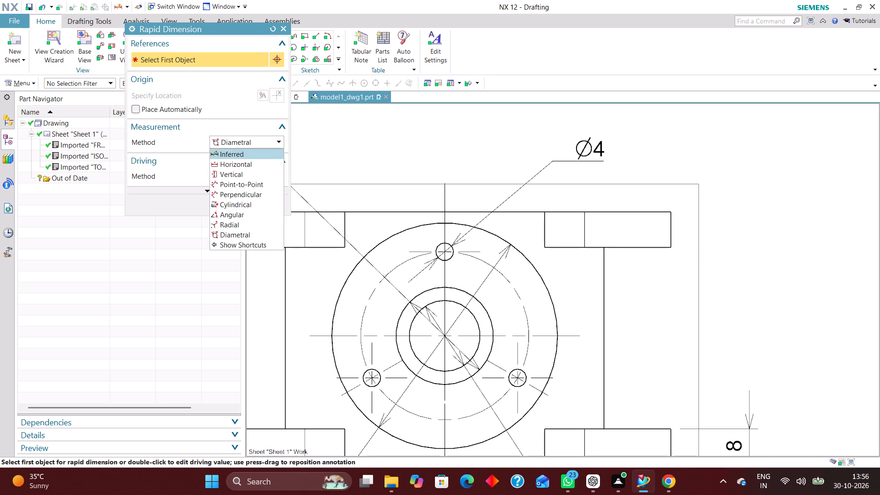
pyautogui.click(265, 142)
pyautogui.click(527, 314)
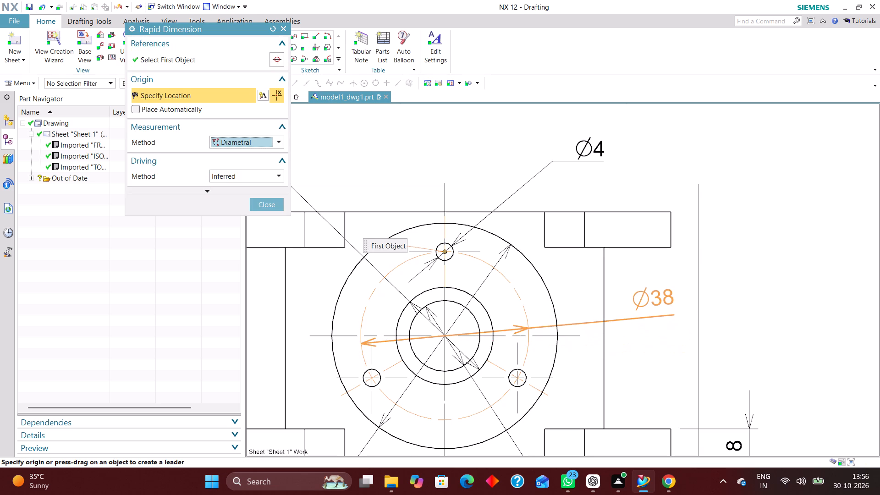
pyautogui.click(646, 279)
pyautogui.scroll(-3, 503, 284)
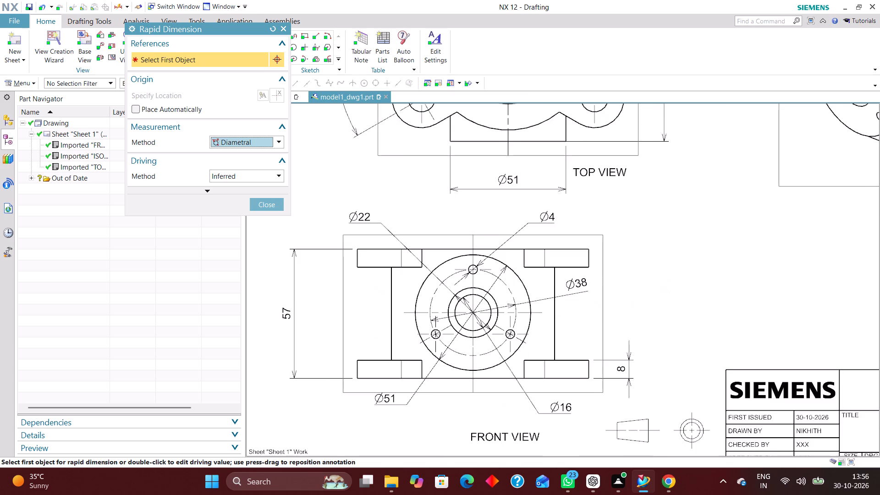
pyautogui.scroll(-1, 502, 295)
pyautogui.scroll(-1, 434, 308)
pyautogui.scroll(1, 473, 227)
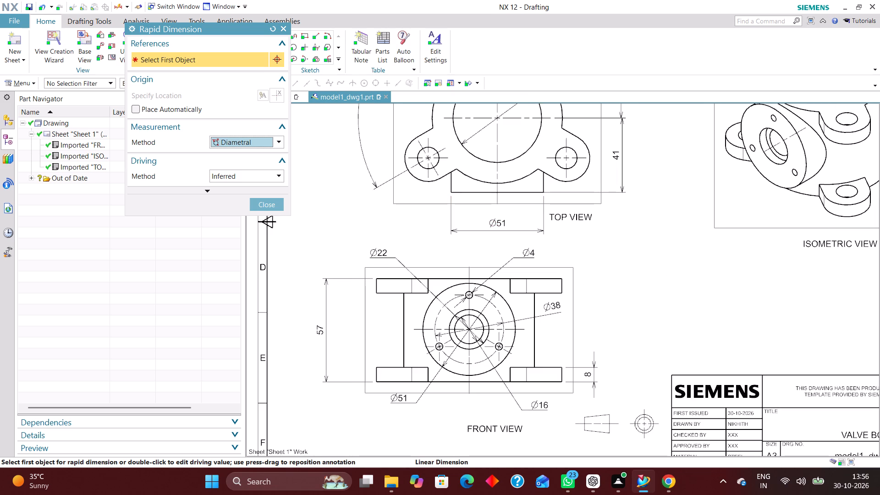
pyautogui.scroll(-3, 382, 321)
pyautogui.scroll(2, 431, 217)
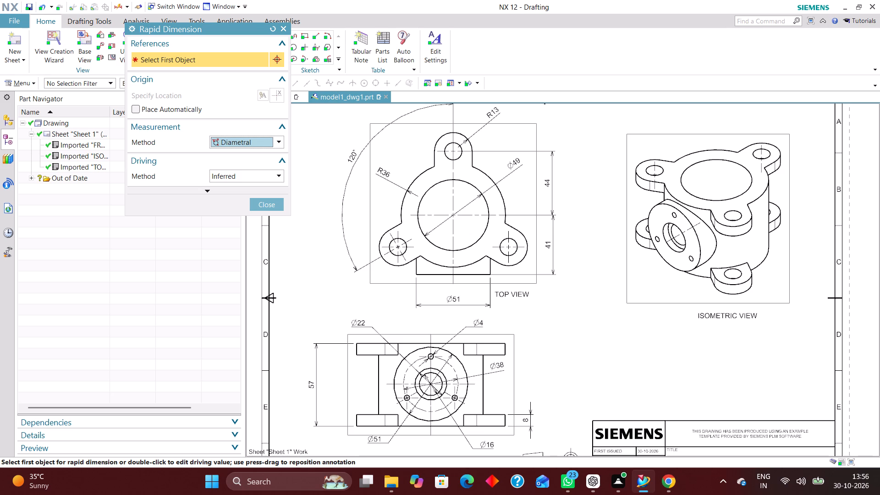
pyautogui.click(271, 201)
# Examine the front view's centerlines and dimensions and the layout of the whole sheet.
pyautogui.scroll(-5, 513, 195)
pyautogui.scroll(3, 500, 258)
pyautogui.scroll(-1, 467, 350)
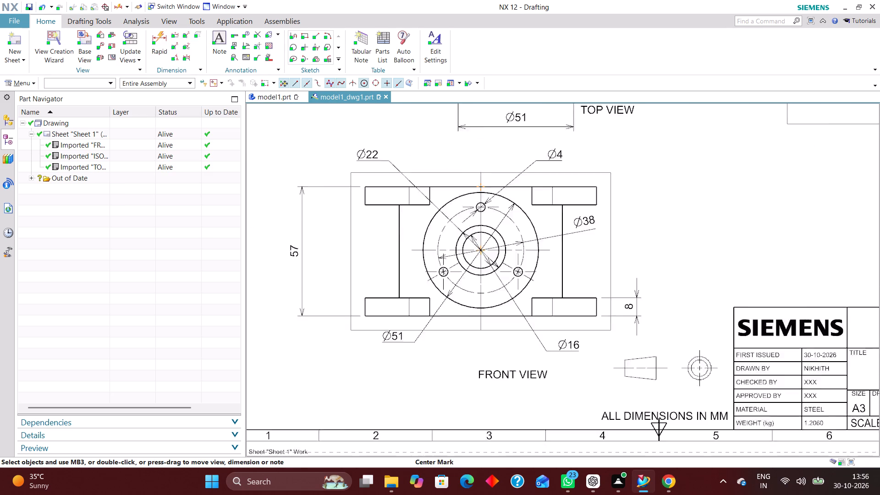
pyautogui.scroll(-2, 464, 352)
pyautogui.scroll(1, 471, 267)
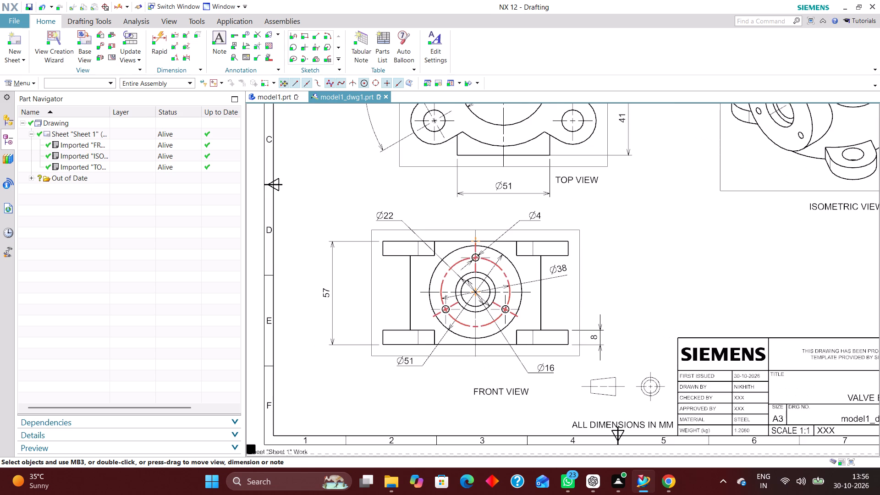
pyautogui.scroll(-3, 471, 312)
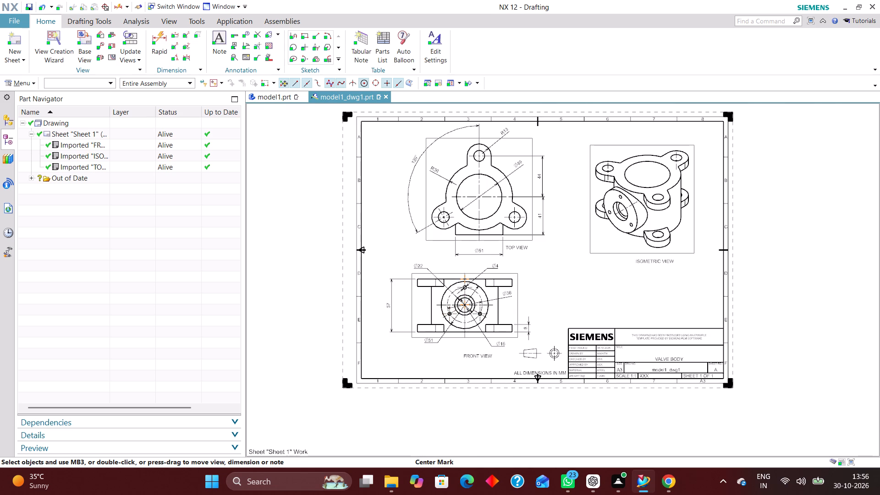
pyautogui.scroll(2, 511, 229)
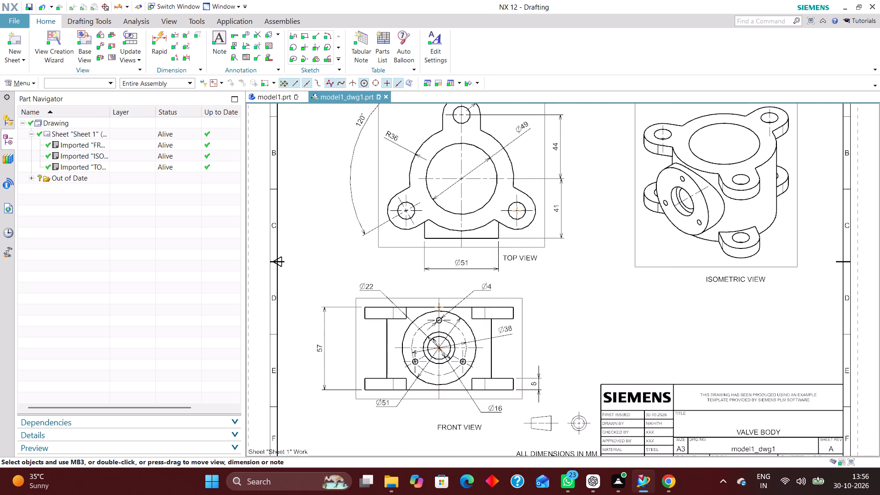
# In the isometric view's label settings, show the view scale below and set both the prefix and value character height factors to 1.
pyautogui.rightClick(775, 266)
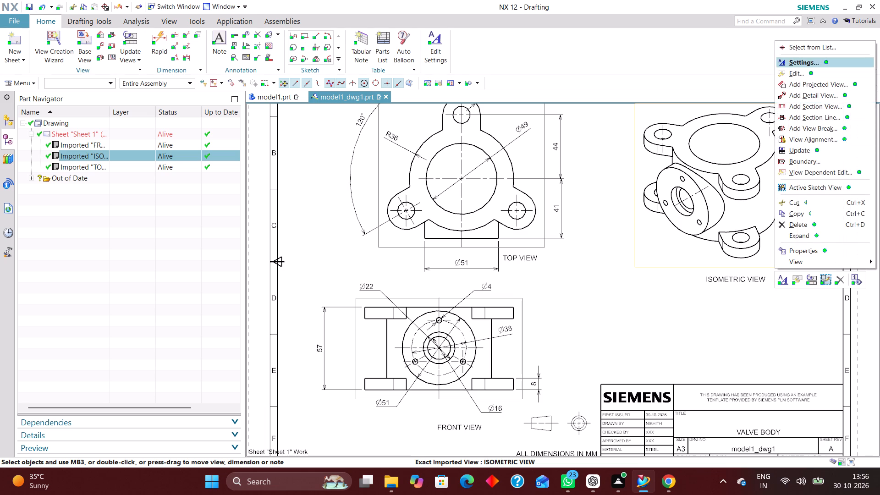
pyautogui.click(840, 57)
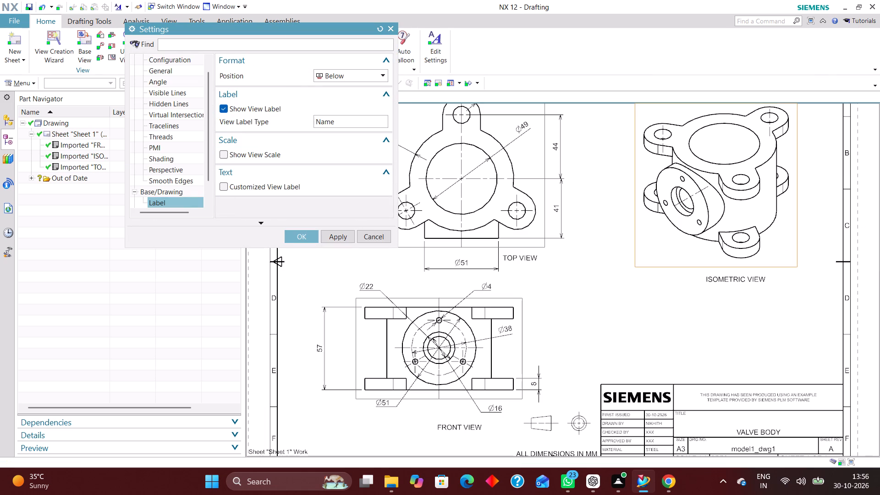
pyautogui.click(225, 152)
pyautogui.click(362, 168)
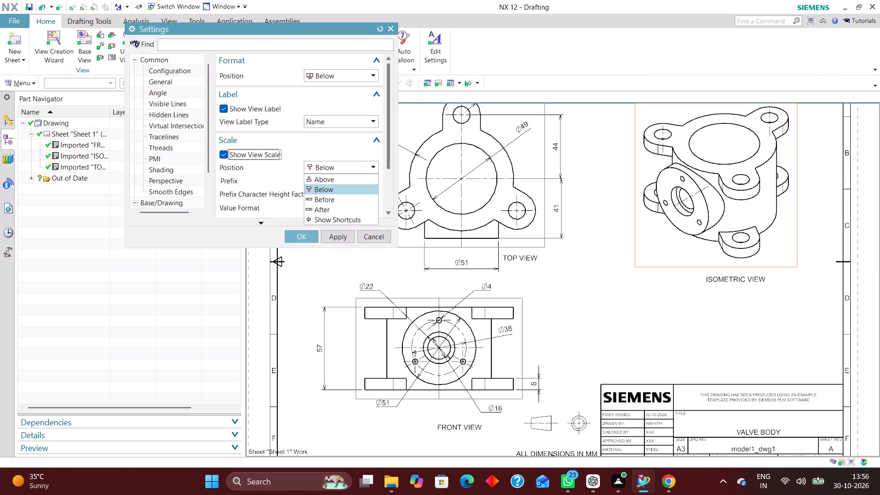
pyautogui.click(363, 164)
pyautogui.moveTo(348, 195); pyautogui.dragTo(470, 186)
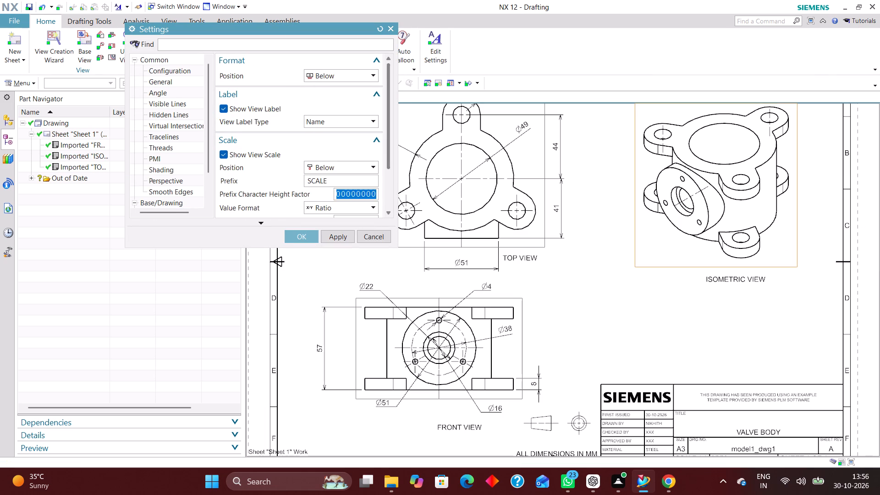
pyautogui.press('1')
pyautogui.press('Return')
pyautogui.scroll(-4, 330, 181)
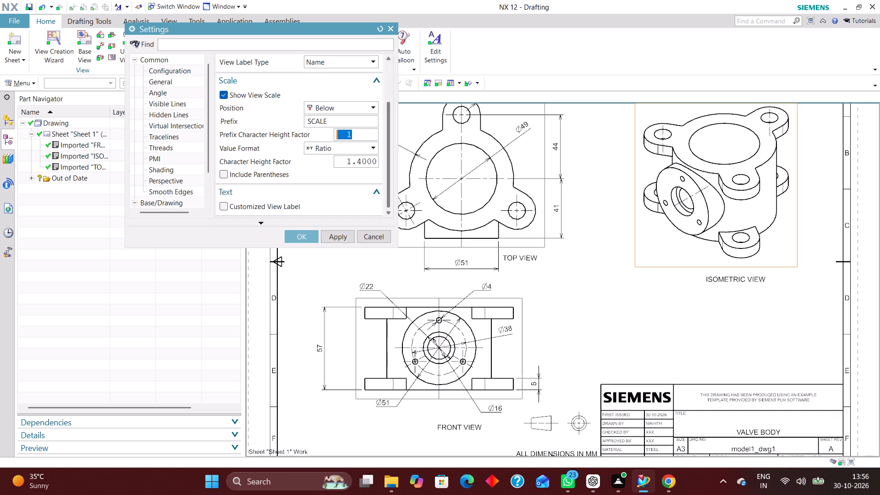
pyautogui.moveTo(344, 157); pyautogui.dragTo(499, 152)
pyautogui.press('1')
pyautogui.press('Return')
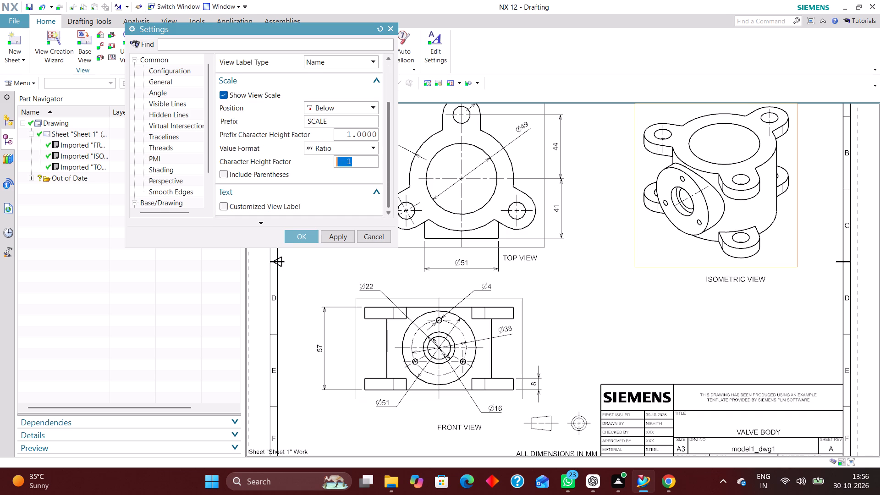
# Change the isometric view's scale prefix to "SCALE : " and accept the label settings.
pyautogui.click(341, 119)
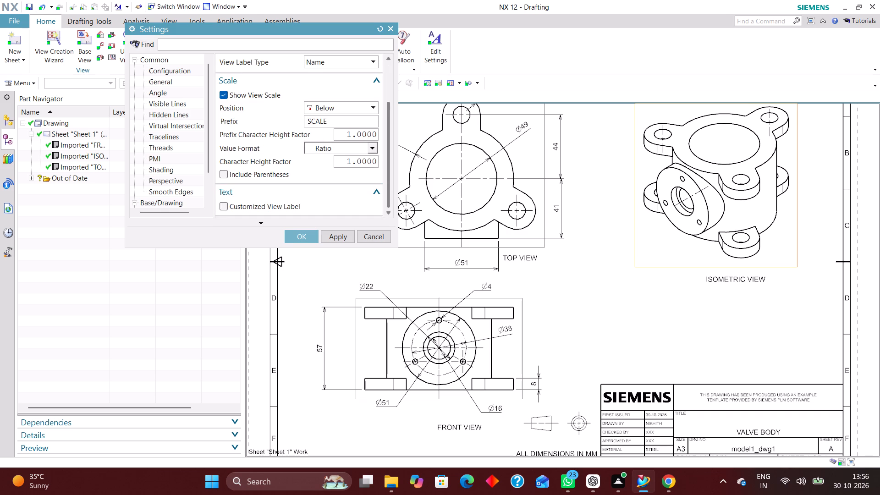
pyautogui.press('space')
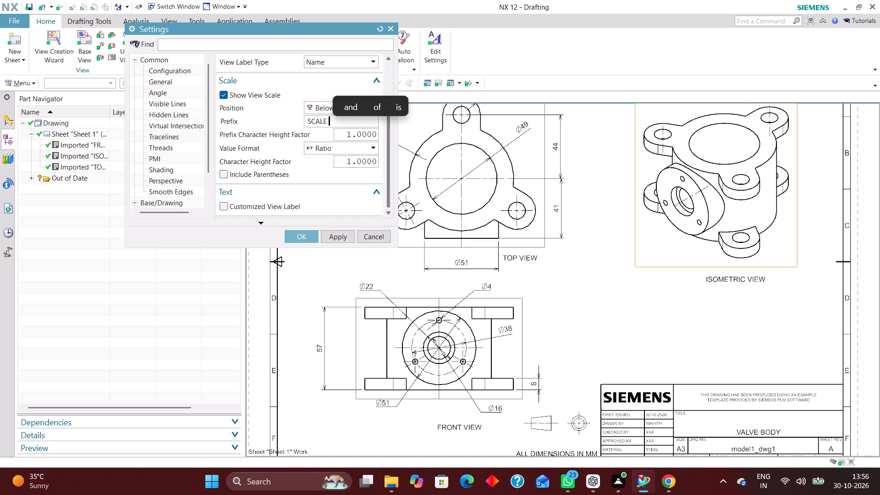
pyautogui.write(':')
pyautogui.press('space')
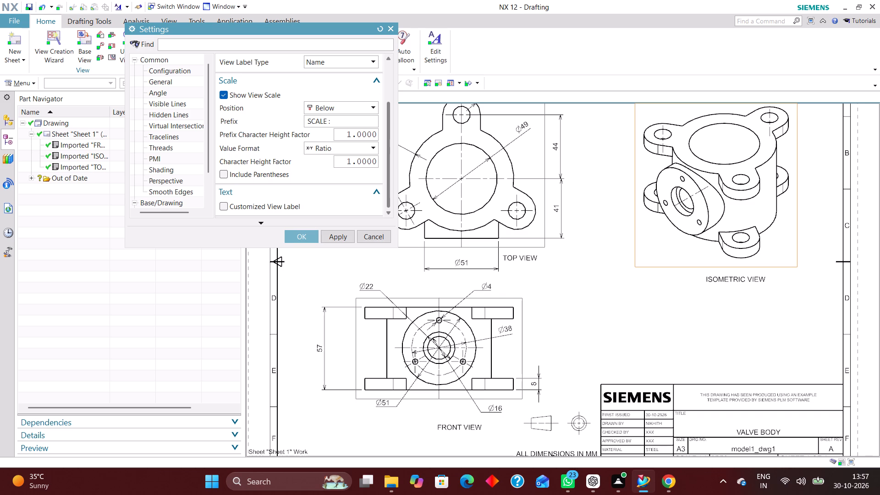
pyautogui.click(305, 233)
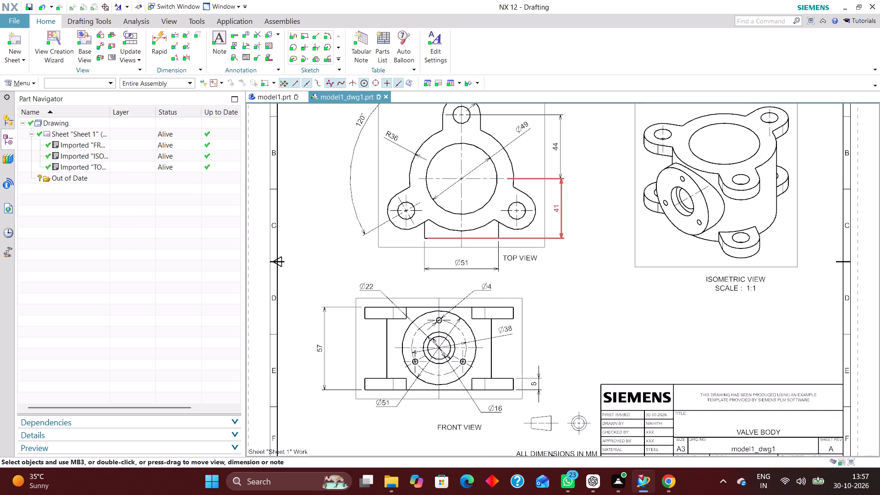
# In the top view's label settings, show the view scale below and set both the prefix and value character height factors to 1.
pyautogui.rightClick(535, 246)
pyautogui.click(588, 34)
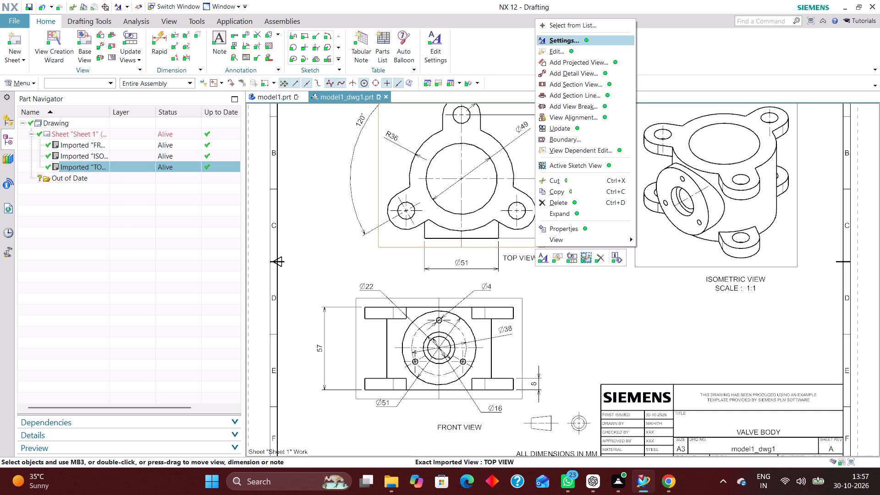
pyautogui.click(585, 41)
pyautogui.click(225, 153)
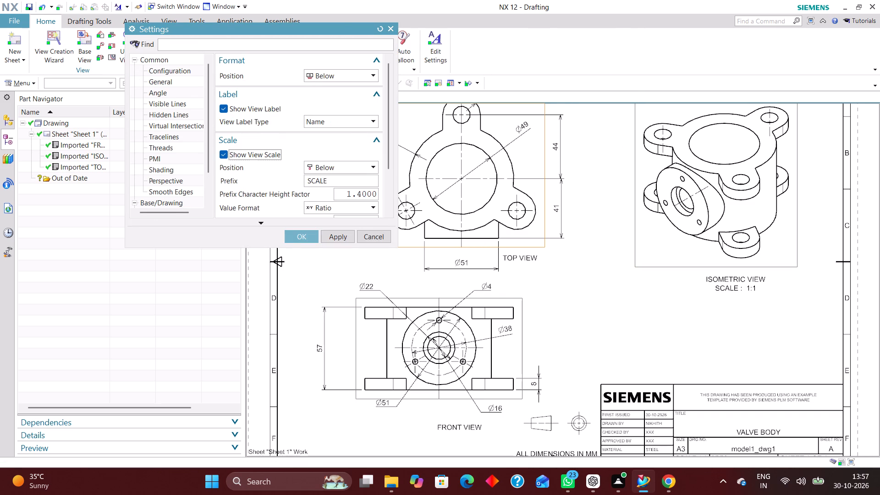
pyautogui.click(320, 163)
pyautogui.click(323, 165)
pyautogui.moveTo(344, 196); pyautogui.dragTo(465, 192)
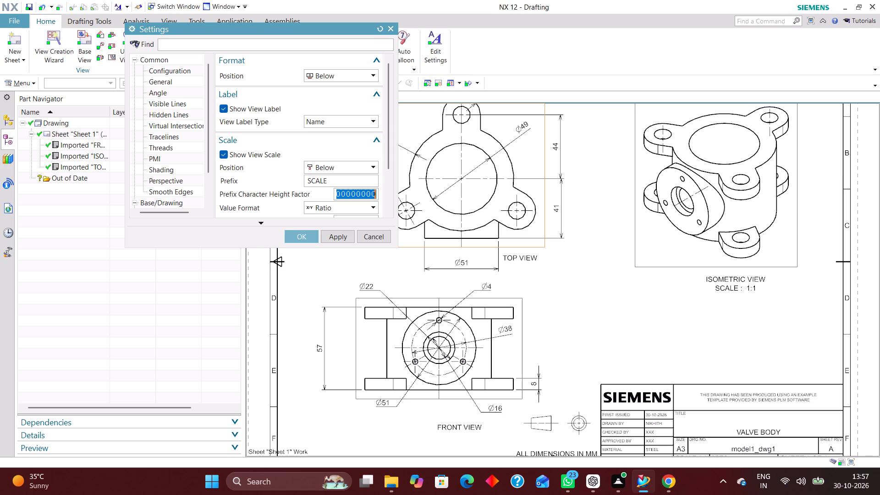
pyautogui.press('1')
pyautogui.press('Return')
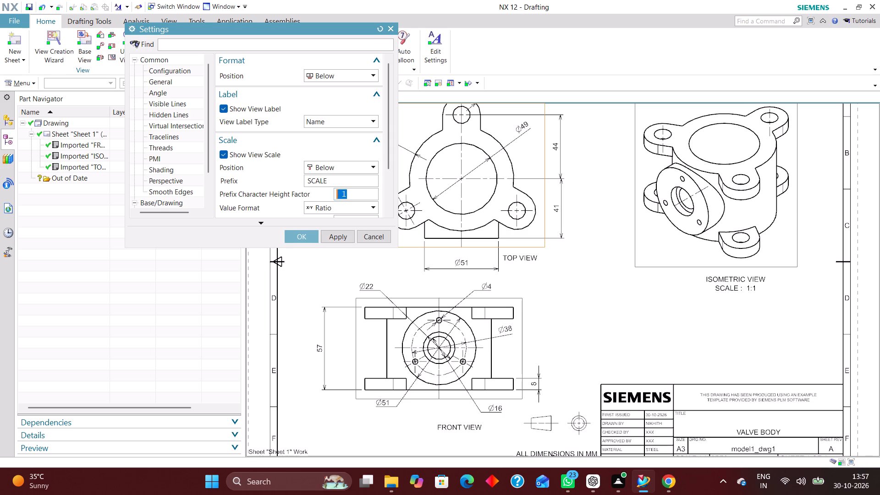
pyautogui.scroll(-3, 346, 188)
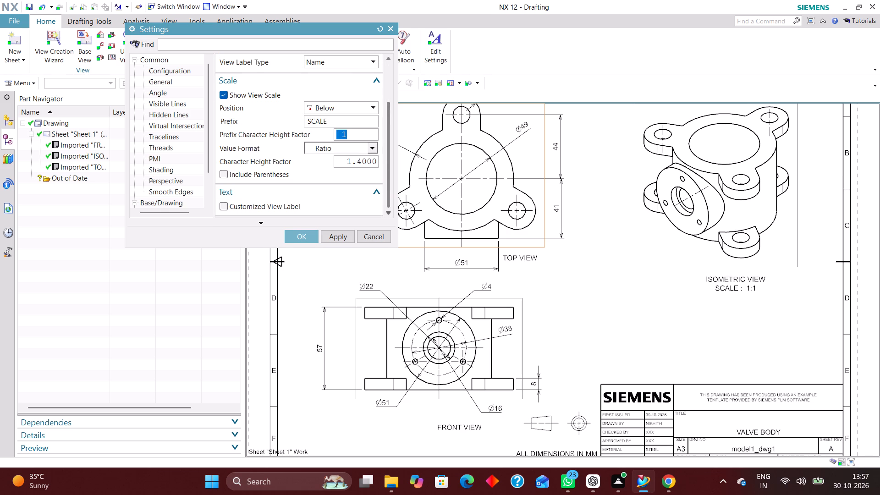
pyautogui.moveTo(343, 158); pyautogui.dragTo(531, 164)
pyautogui.press('1')
pyautogui.press('Return')
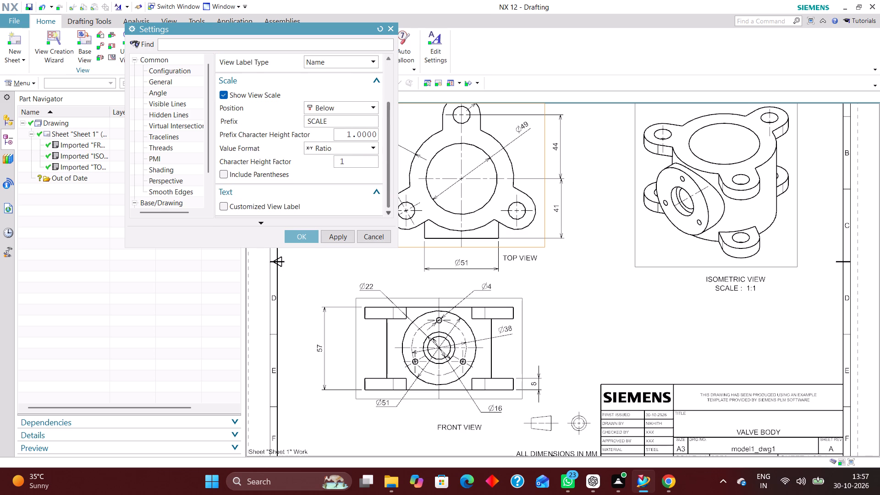
pyautogui.press('Return')
# Change the top view's scale prefix to "SCALE : " and accept the label settings.
pyautogui.click(333, 121)
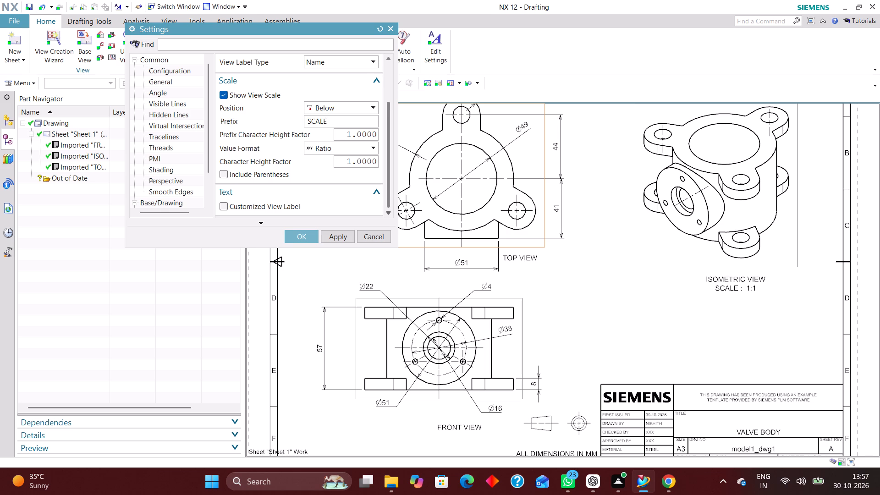
pyautogui.press('space')
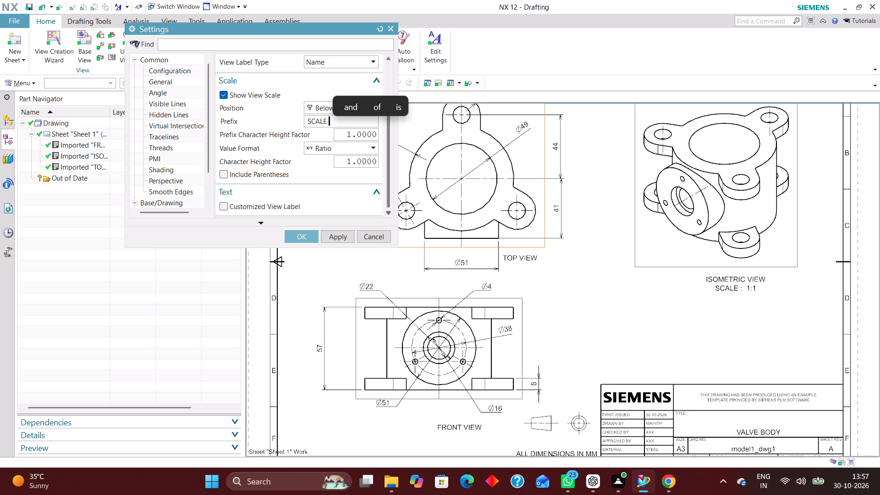
pyautogui.write(':')
pyautogui.press('space')
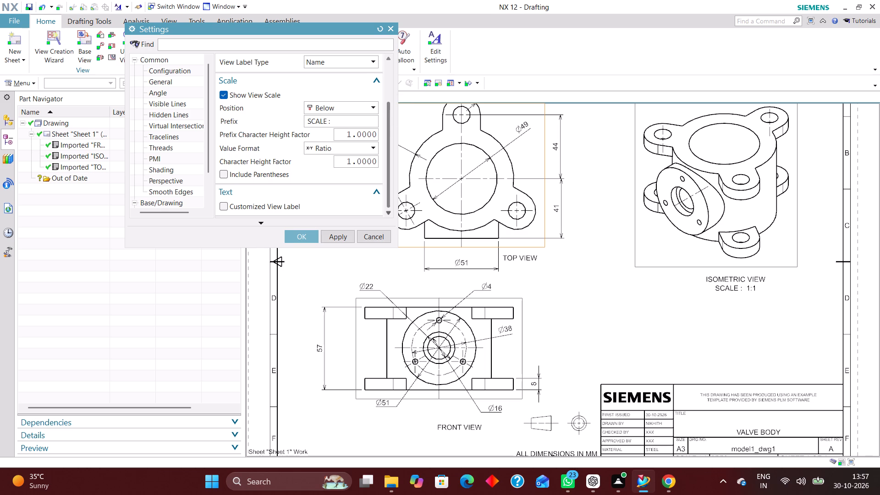
pyautogui.press('Return')
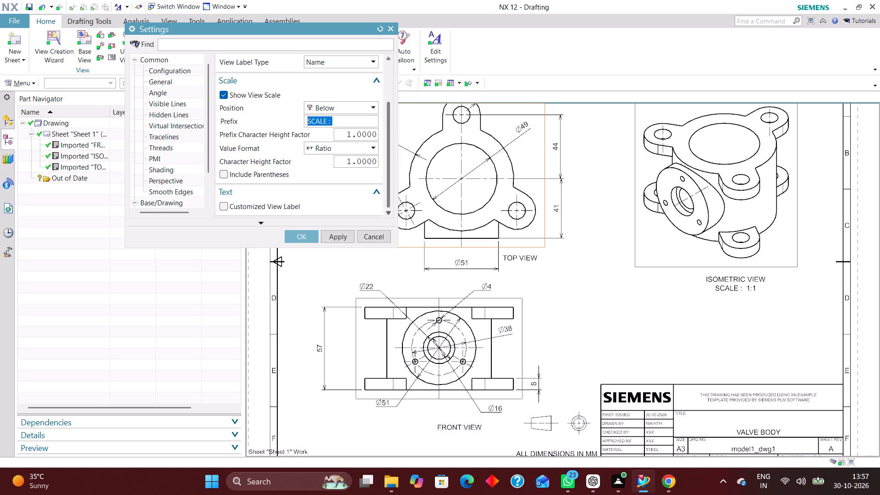
pyautogui.click(311, 231)
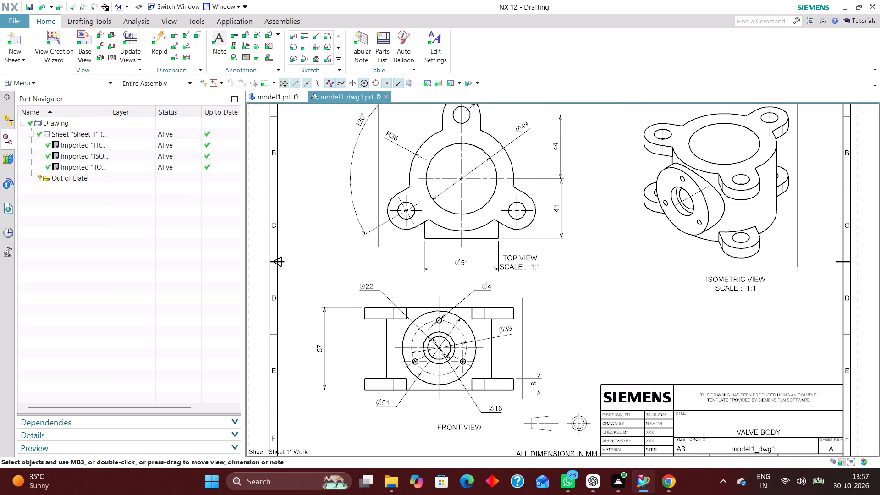
# In the front view's label settings, show the view scale and set both the prefix and value character height factors to 1.
pyautogui.rightClick(508, 399)
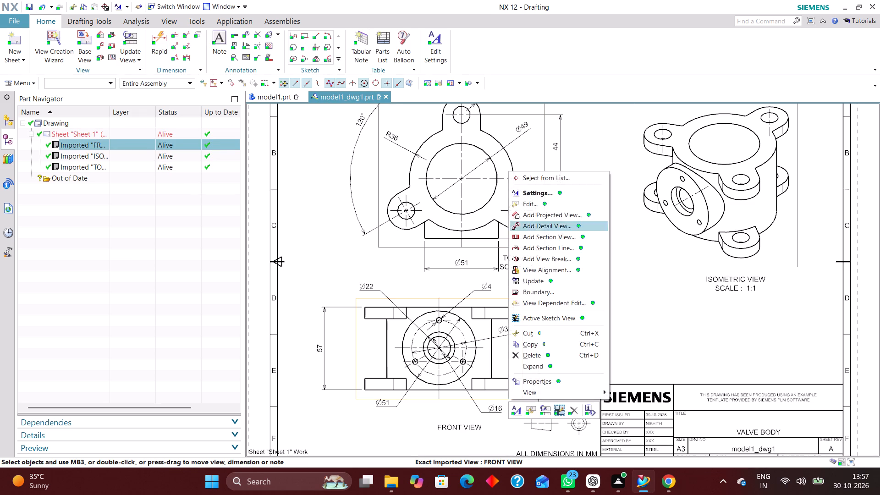
pyautogui.click(527, 193)
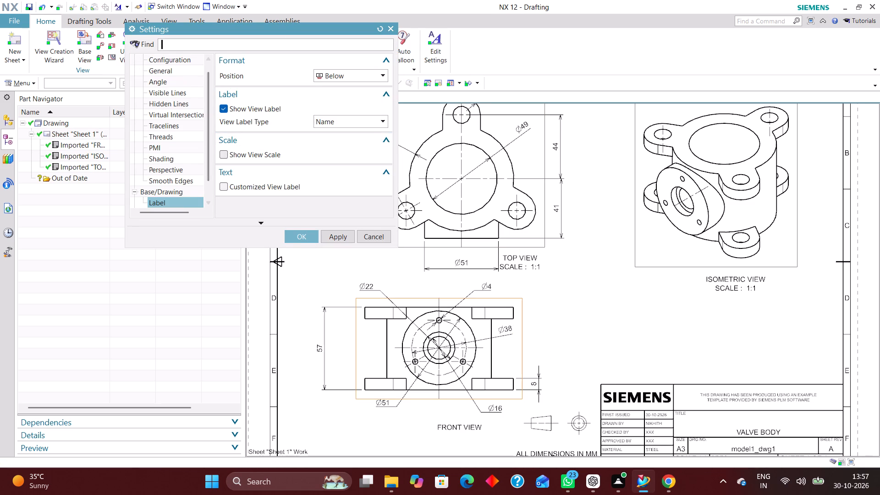
pyautogui.click(225, 154)
pyautogui.moveTo(345, 194); pyautogui.dragTo(424, 195)
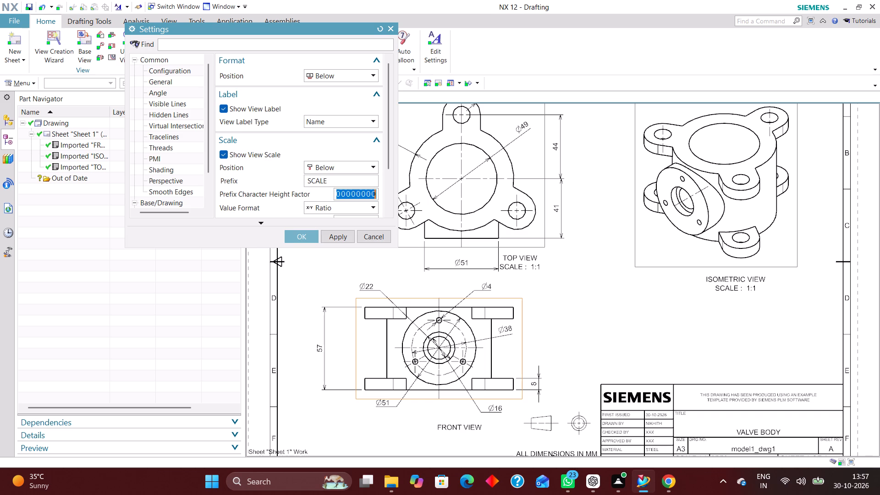
pyautogui.press('1')
pyautogui.press('Return')
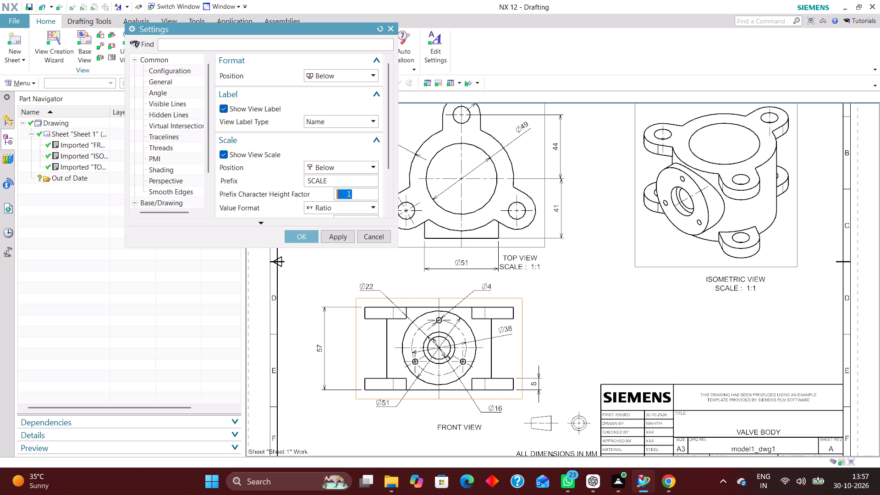
pyautogui.scroll(-4, 317, 188)
pyautogui.moveTo(343, 155); pyautogui.dragTo(478, 154)
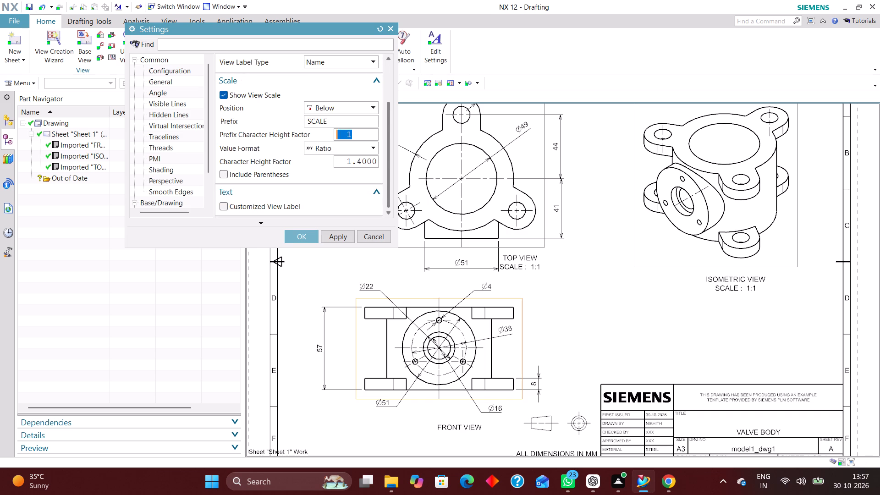
pyautogui.moveTo(346, 159); pyautogui.dragTo(454, 160)
pyautogui.press('1')
pyautogui.press('Return')
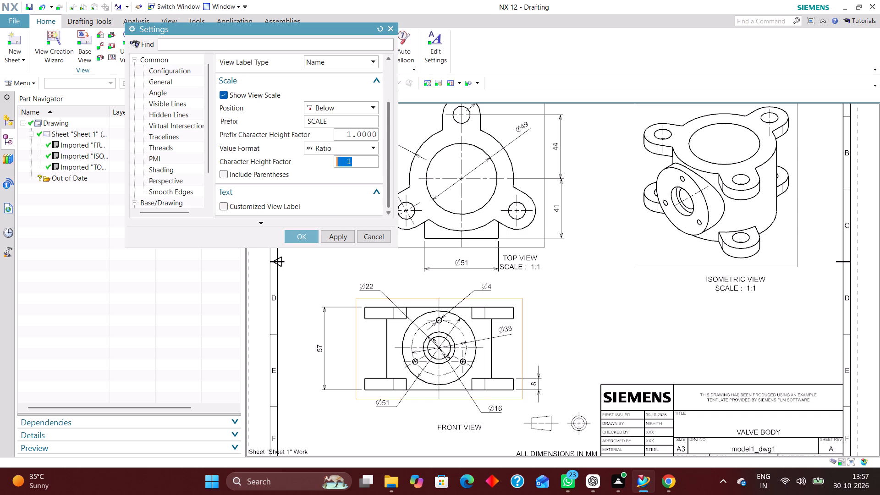
# Change the front view's scale prefix to "SCALE : " and accept the label settings.
pyautogui.click(331, 117)
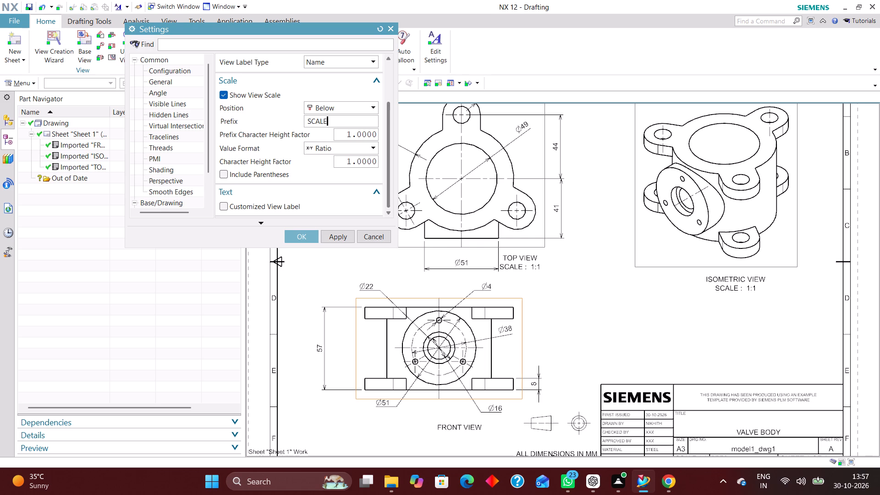
pyautogui.press('space')
pyautogui.write(':')
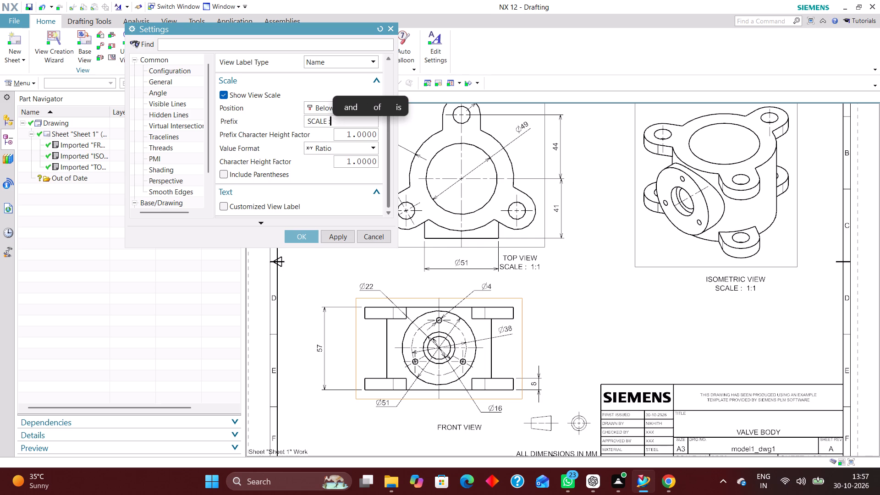
pyautogui.press('space')
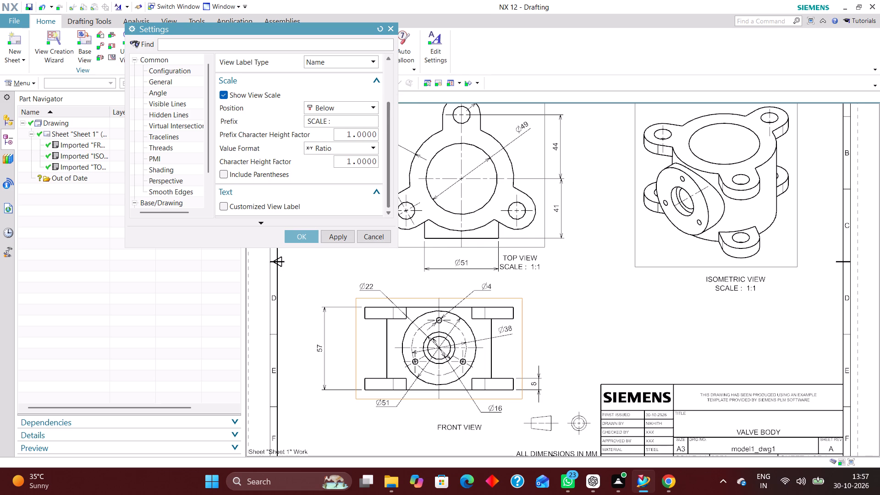
pyautogui.click(302, 232)
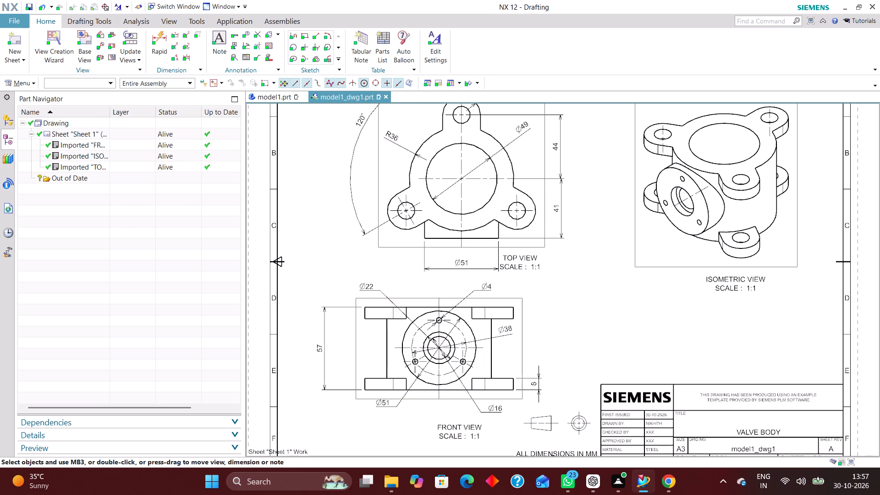
# Set the text justification of the isometric, top and front view labels to Left.
pyautogui.doubleClick(739, 281)
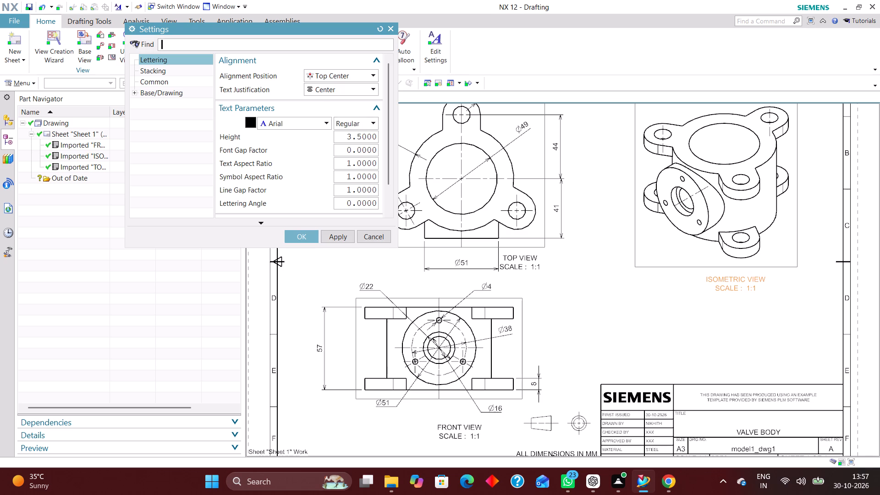
pyautogui.click(343, 89)
pyautogui.click(341, 99)
pyautogui.click(310, 237)
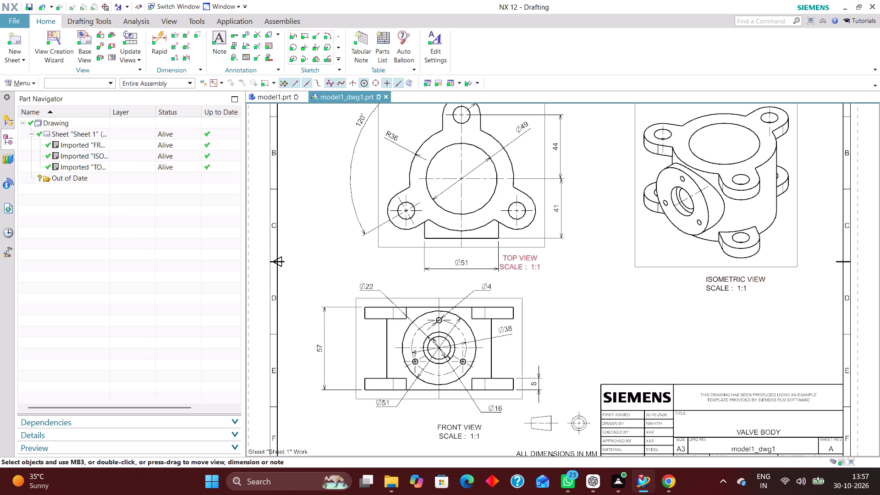
pyautogui.doubleClick(518, 264)
pyautogui.click(353, 84)
pyautogui.click(341, 99)
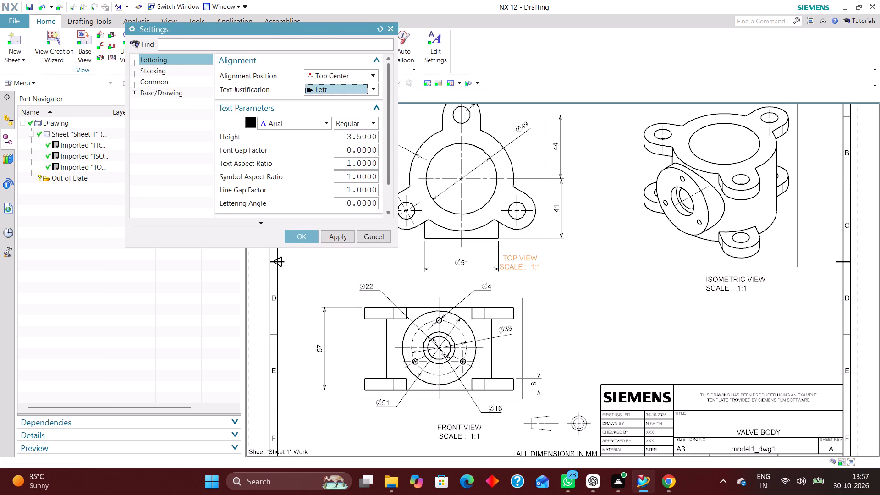
pyautogui.click(307, 234)
pyautogui.doubleClick(453, 429)
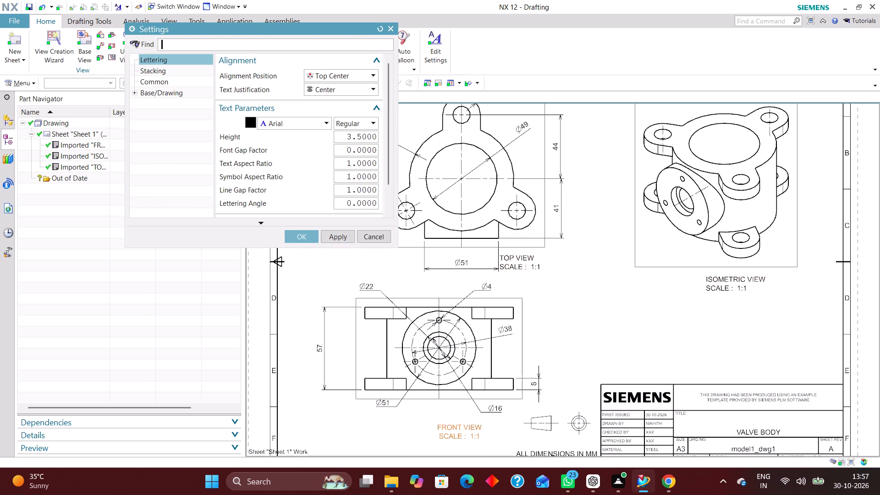
pyautogui.click(354, 89)
pyautogui.click(351, 97)
pyautogui.click(307, 239)
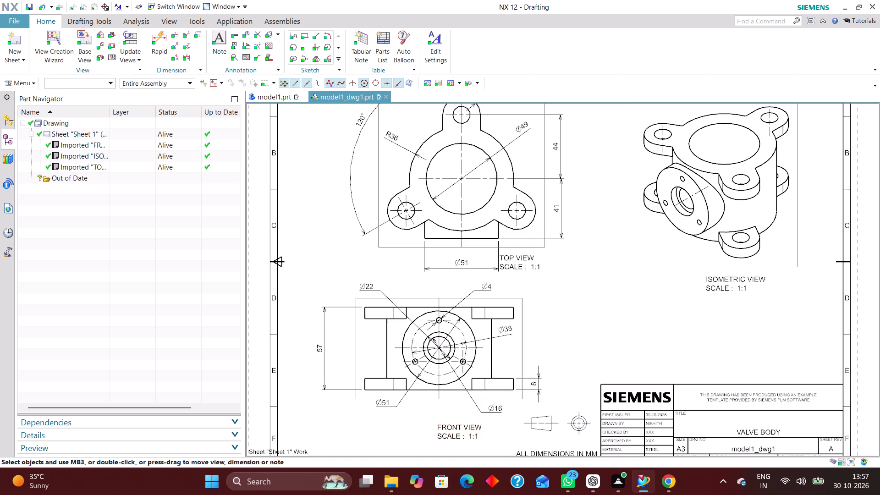
# In the isometric view's Layer Visible in View settings, filter the categories by ALL and make all layers invisible.
pyautogui.moveTo(611, 285); pyautogui.dragTo(554, 350, button='right')
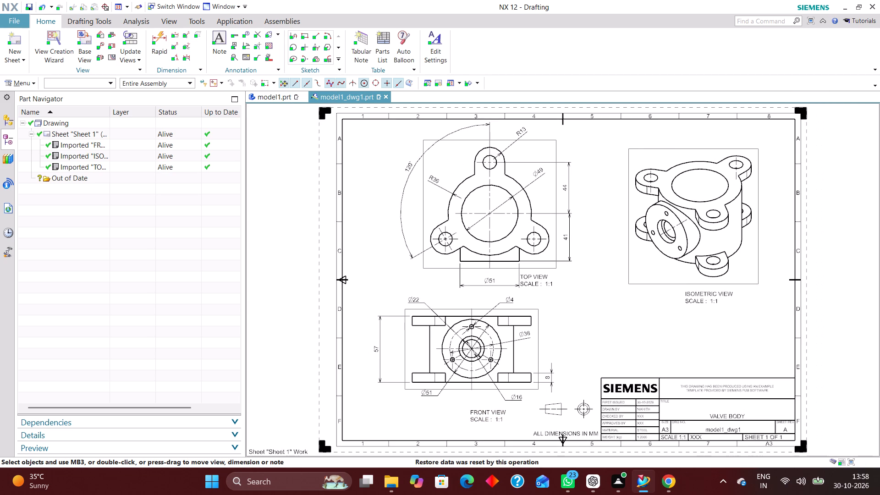
pyautogui.click(36, 83)
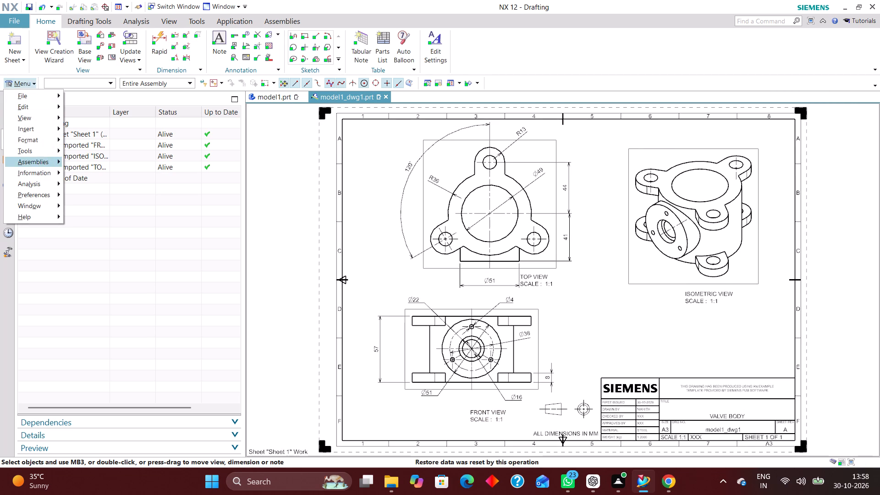
pyautogui.click(44, 137)
pyautogui.click(99, 150)
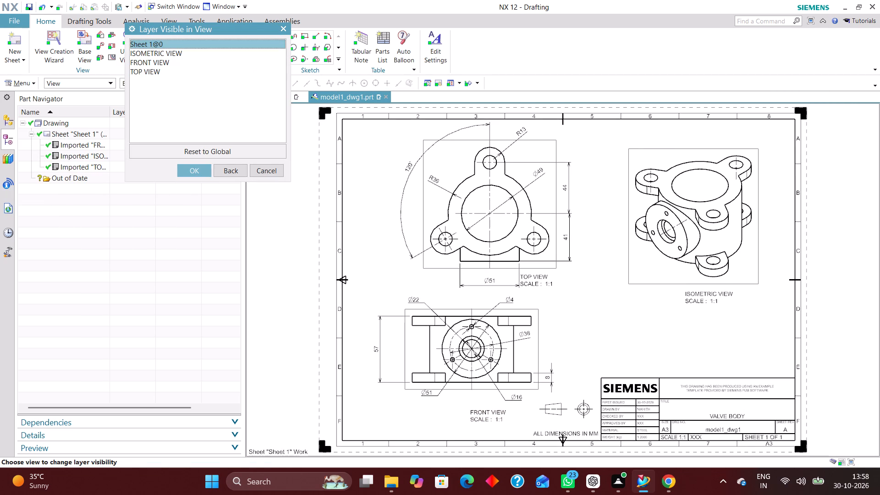
pyautogui.click(180, 49)
pyautogui.click(199, 167)
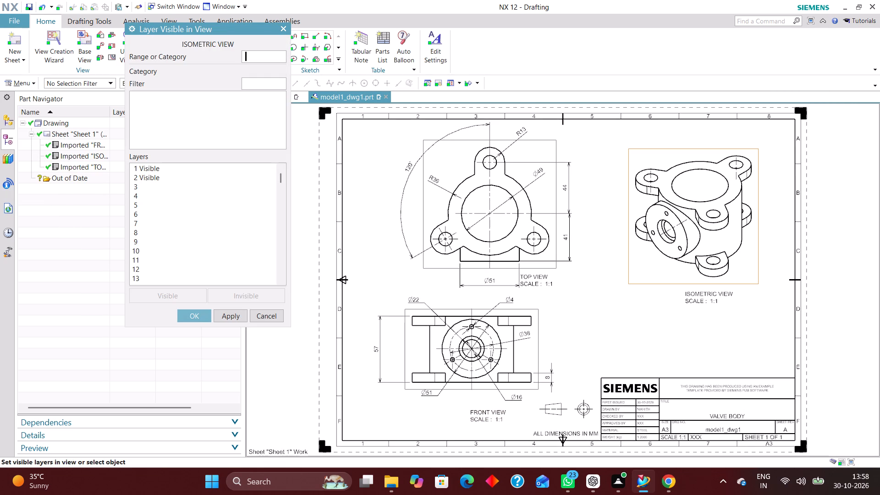
pyautogui.click(252, 79)
pyautogui.press('2')
pyautogui.press('BackSpace')
pyautogui.press('a')
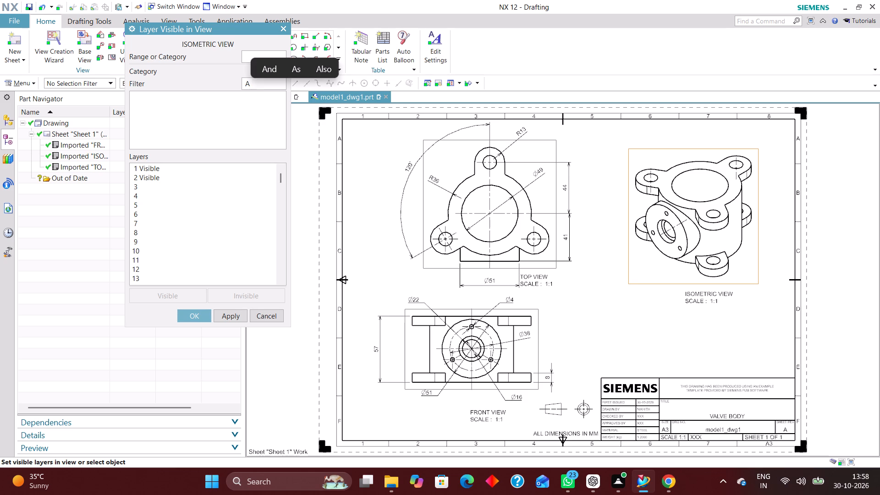
pyautogui.write('LL')
pyautogui.press('Return')
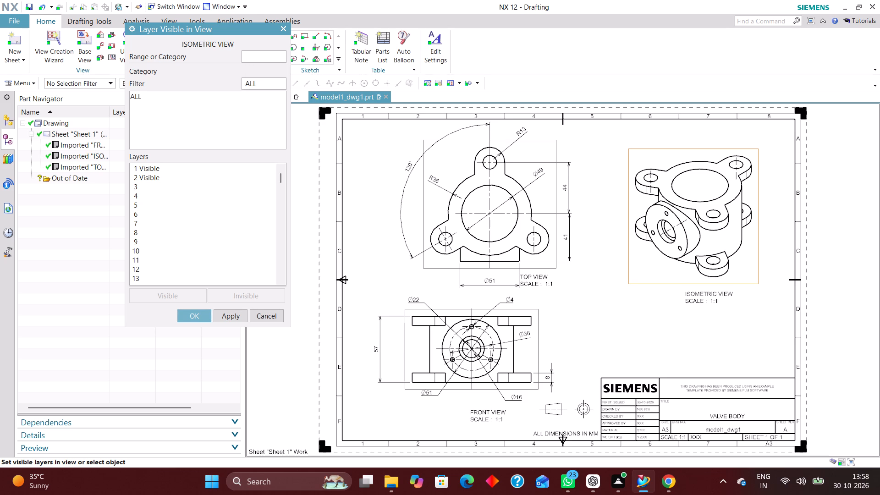
pyautogui.click(138, 94)
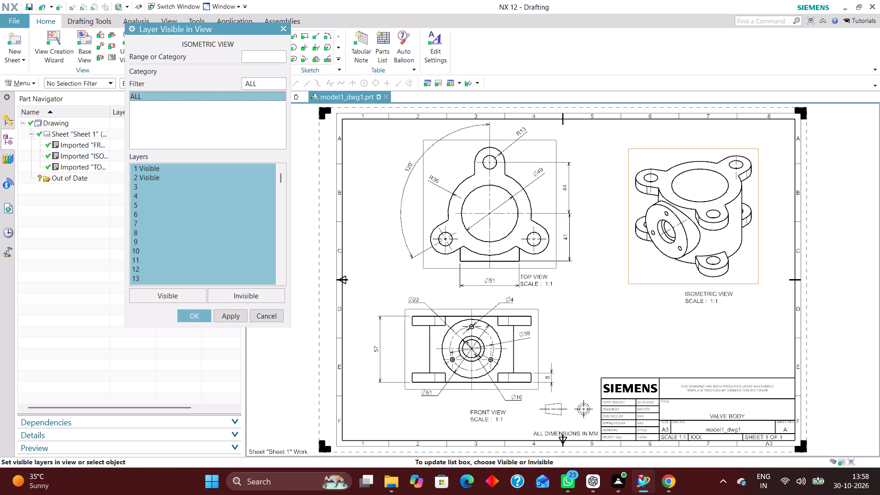
pyautogui.click(261, 297)
# Make layers 2, 223, 224, 225, 226 and 256 visible in the isometric view and accept the settings.
pyautogui.click(258, 56)
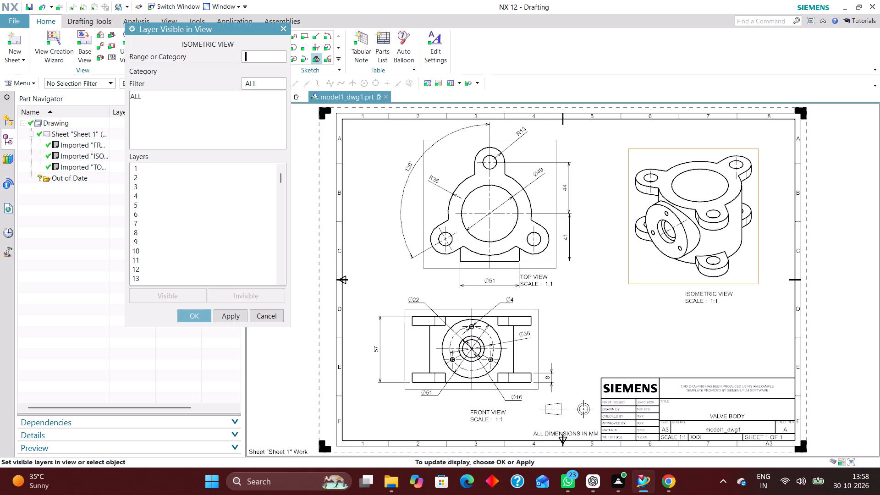
pyautogui.press('2')
pyautogui.press('Return')
pyautogui.write('223')
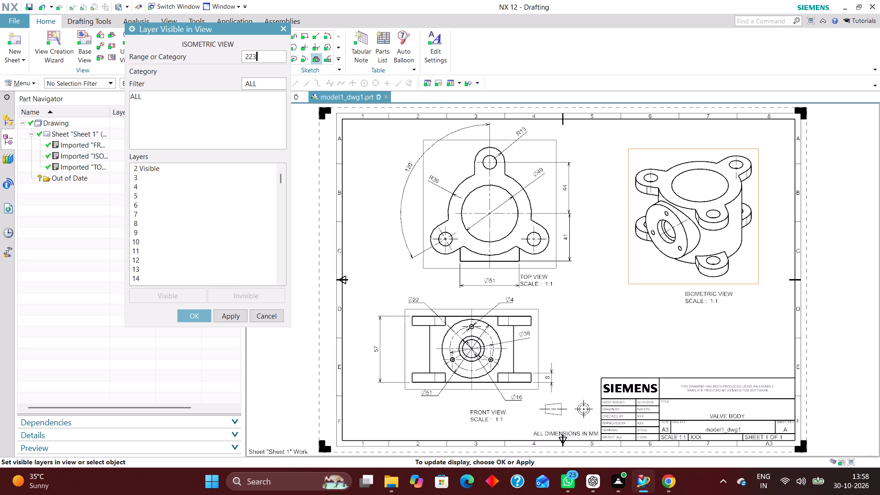
pyautogui.press('Return')
pyautogui.write('224')
pyautogui.press('Return')
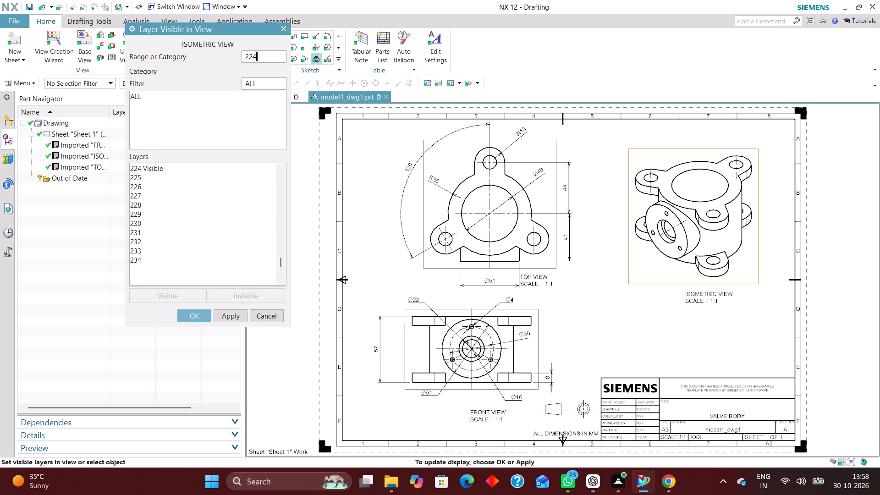
pyautogui.write('225')
pyautogui.press('Return')
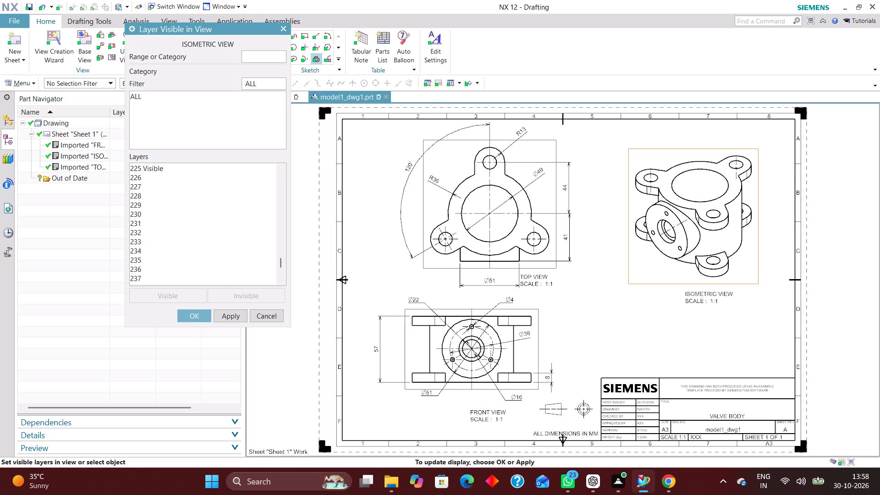
pyautogui.write('226')
pyautogui.press('Return')
pyautogui.write('256')
pyautogui.press('Return')
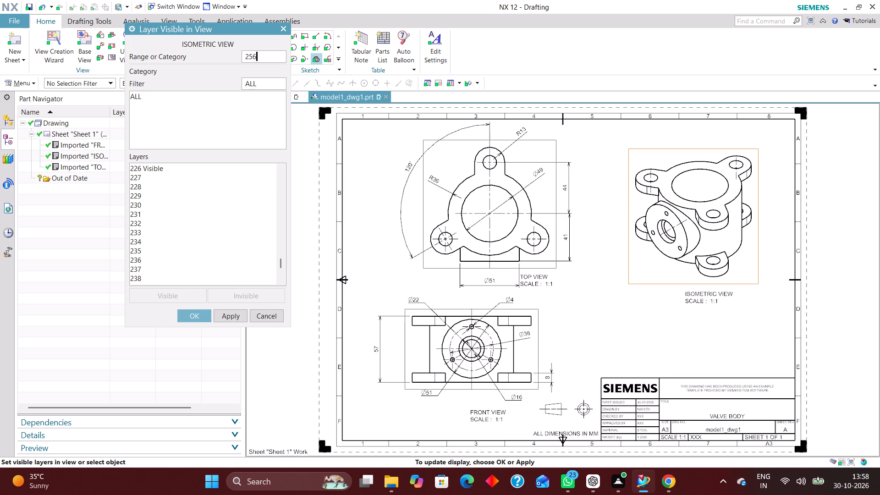
pyautogui.scroll(8, 138, 220)
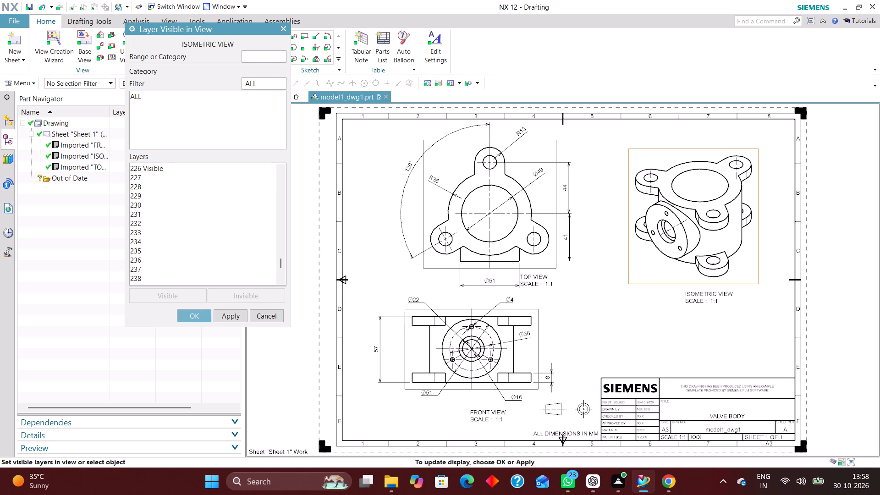
pyautogui.scroll(5, 159, 200)
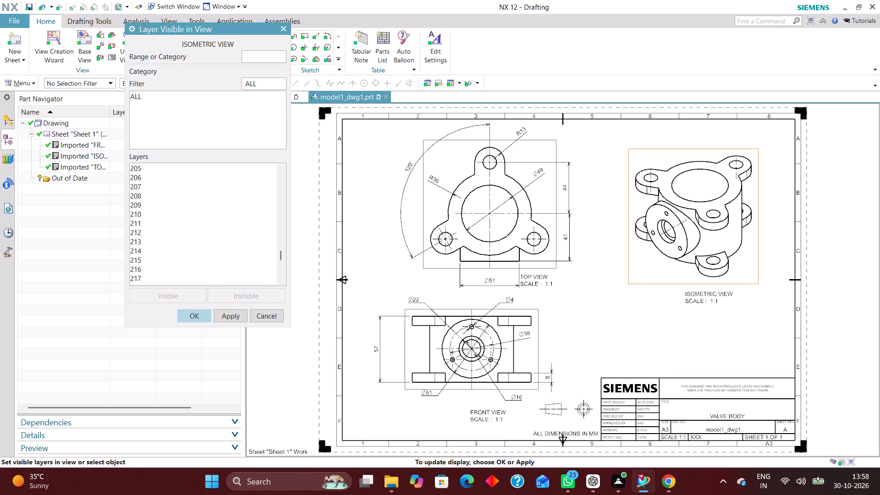
pyautogui.click(192, 312)
# For the front view, select the ALL category and toggle the visibility of layers 2, 223, 224, 225, 226 and 256.
pyautogui.click(176, 61)
pyautogui.click(187, 174)
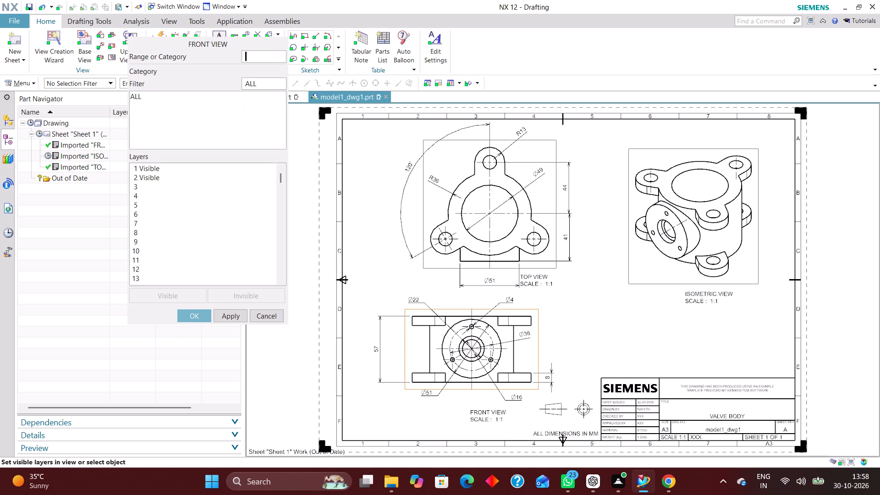
pyautogui.click(136, 94)
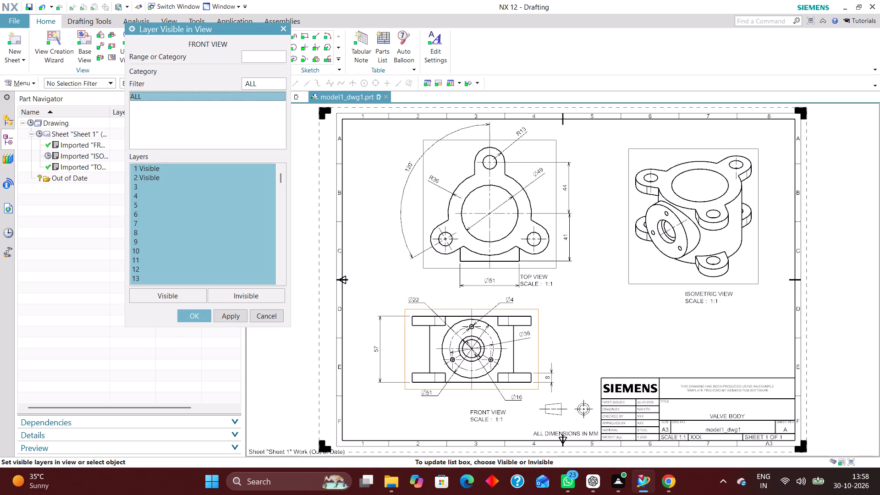
pyautogui.click(264, 55)
pyautogui.press('2')
pyautogui.press('Return')
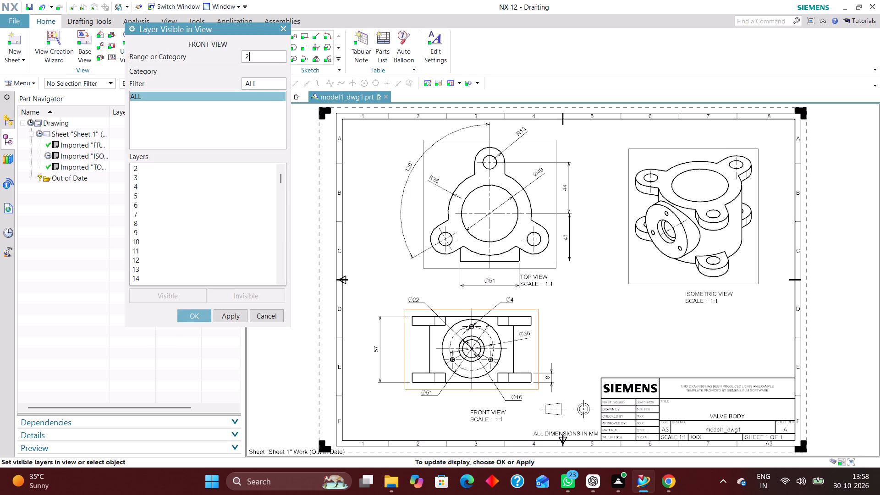
pyautogui.press('2')
pyautogui.write('23')
pyautogui.press('Return')
pyautogui.write('22')
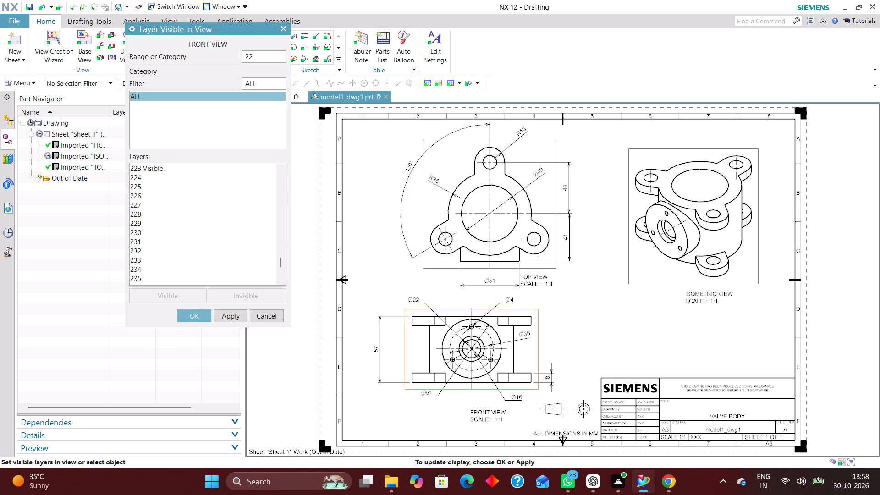
pyautogui.press('4')
pyautogui.press('Return')
pyautogui.write('225')
pyautogui.press('Return')
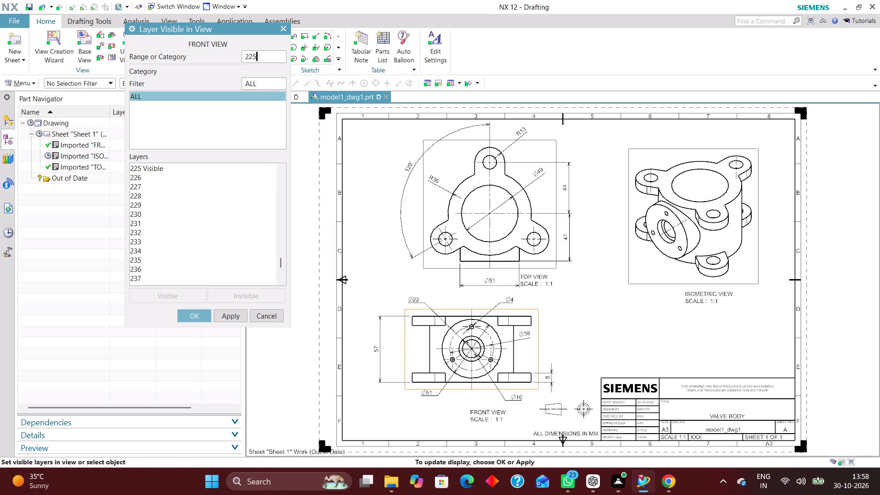
pyautogui.write('226')
pyautogui.press('Return')
pyautogui.write('256')
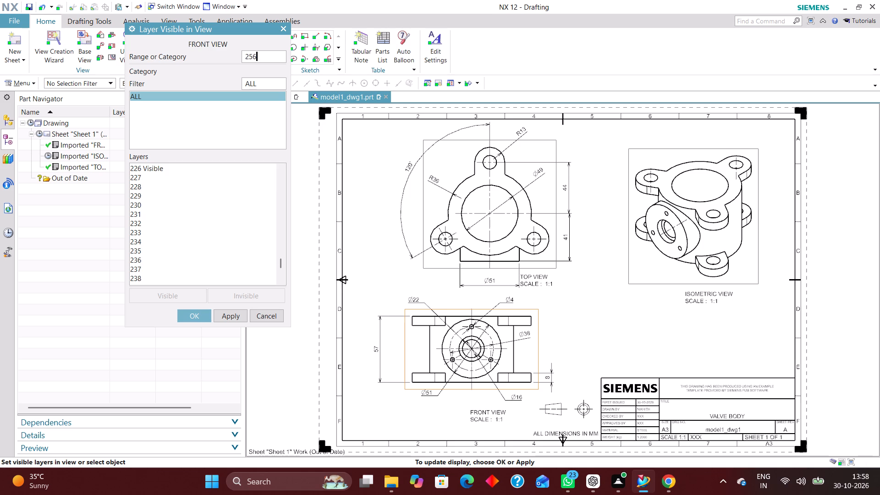
pyautogui.press('Return')
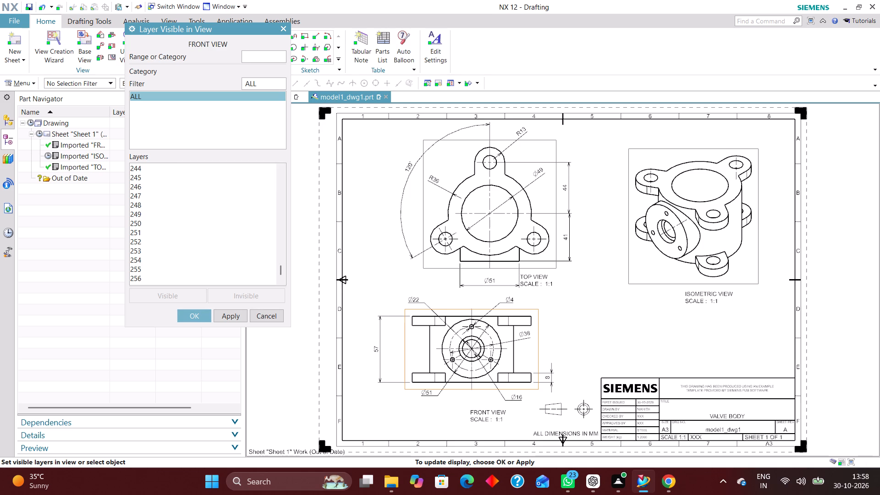
# Make layer 256 visible again in the front view, check the layer list and accept the settings.
pyautogui.click(155, 112)
pyautogui.scroll(11, 143, 192)
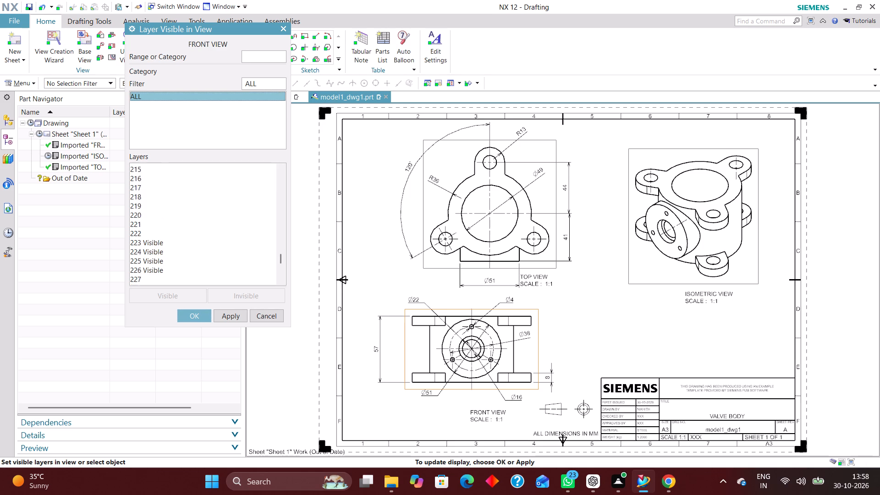
pyautogui.click(257, 55)
pyautogui.press('2')
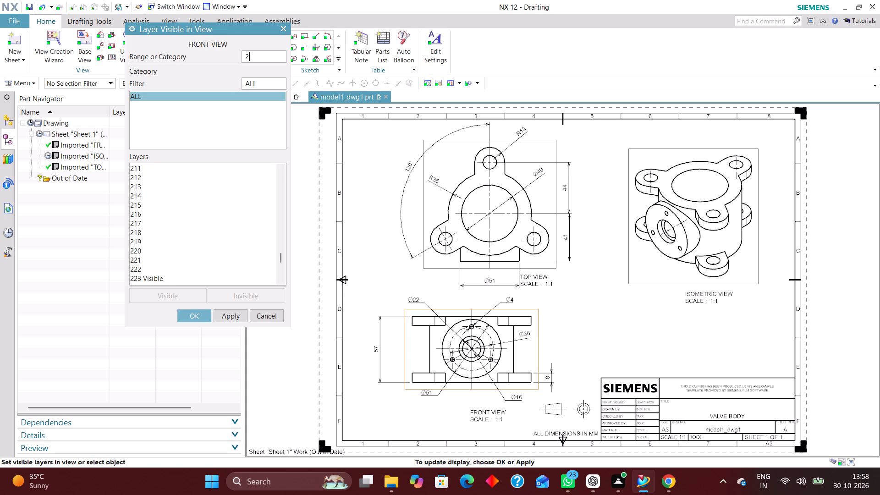
pyautogui.write('56')
pyautogui.press('Return')
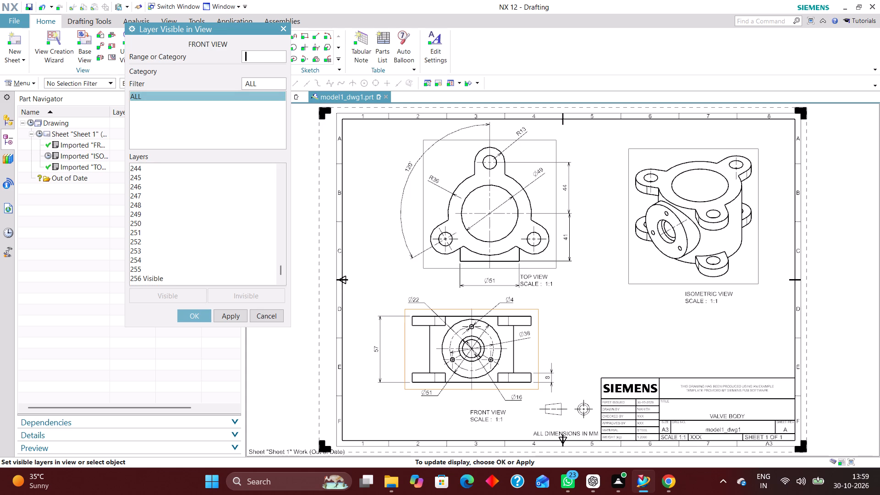
pyautogui.scroll(-6, 231, 215)
pyautogui.scroll(6, 200, 228)
pyautogui.scroll(5, 218, 194)
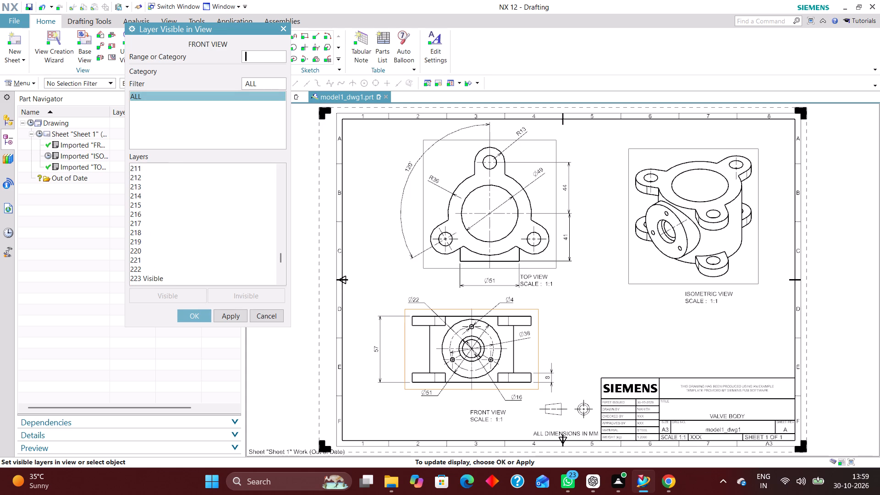
pyautogui.scroll(-2, 168, 252)
pyautogui.click(198, 320)
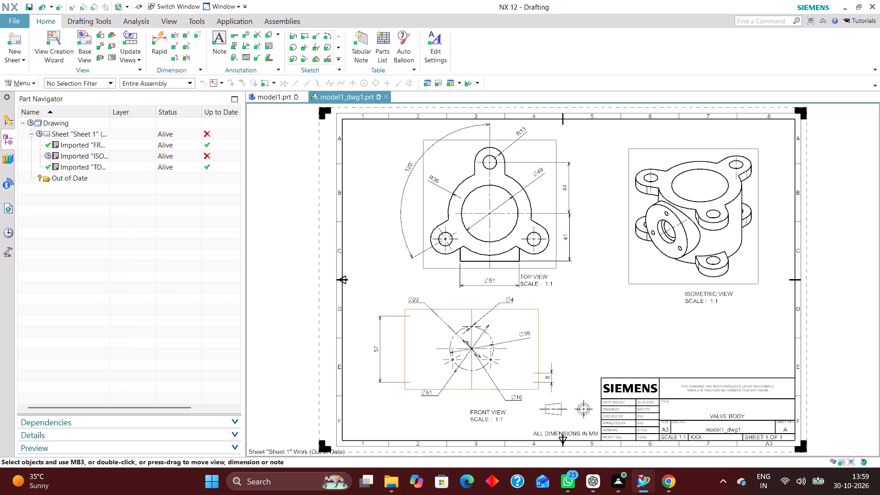
# For the top view, select the ALL category and make all layers invisible.
pyautogui.click(150, 70)
pyautogui.click(192, 176)
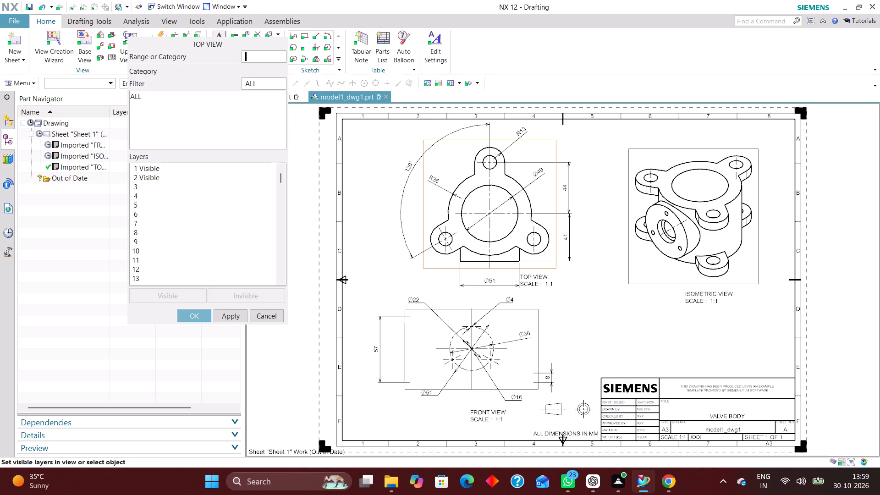
pyautogui.click(136, 93)
pyautogui.click(256, 286)
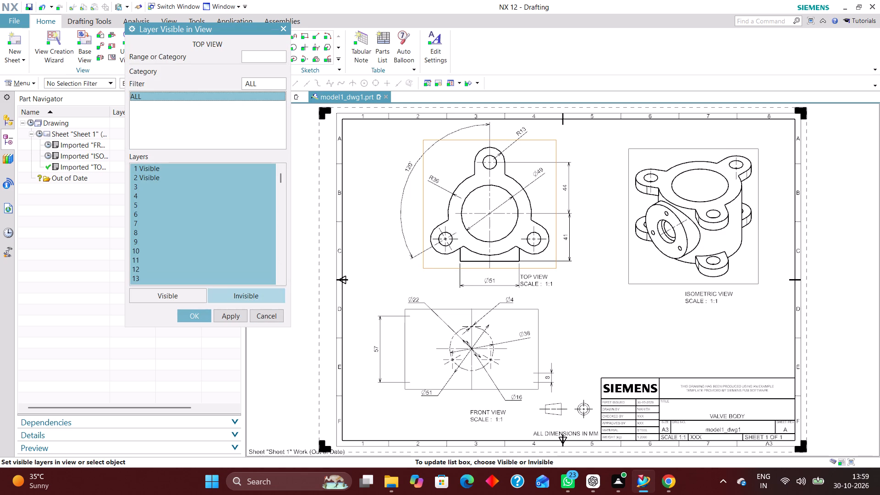
pyautogui.click(258, 296)
# Make layers 2, 223, 224, 225, 226 and 256 visible in the top view, accept and close the layer visibility settings.
pyautogui.click(254, 54)
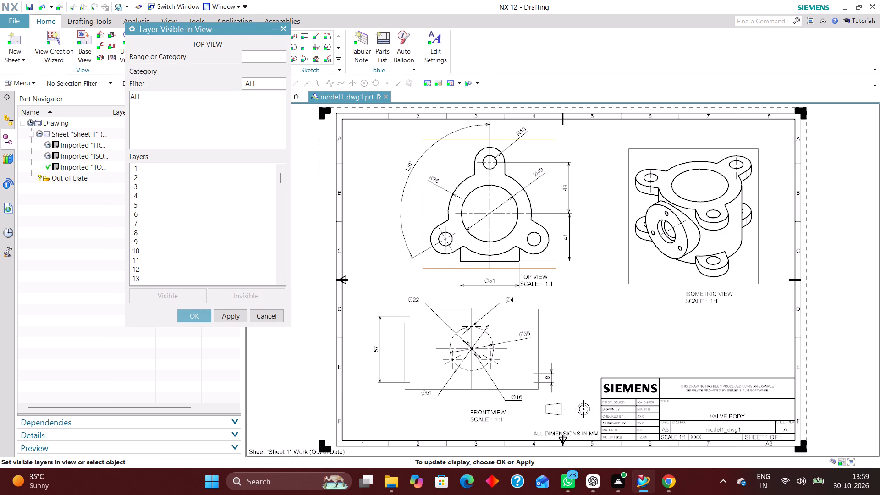
pyautogui.press('2')
pyautogui.press('Return')
pyautogui.write('22')
pyautogui.press('3')
pyautogui.press('Return')
pyautogui.write('224')
pyautogui.press('Return')
pyautogui.write('225')
pyautogui.press('Return')
pyautogui.write('226')
pyautogui.press('Return')
pyautogui.write('256')
pyautogui.press('Return')
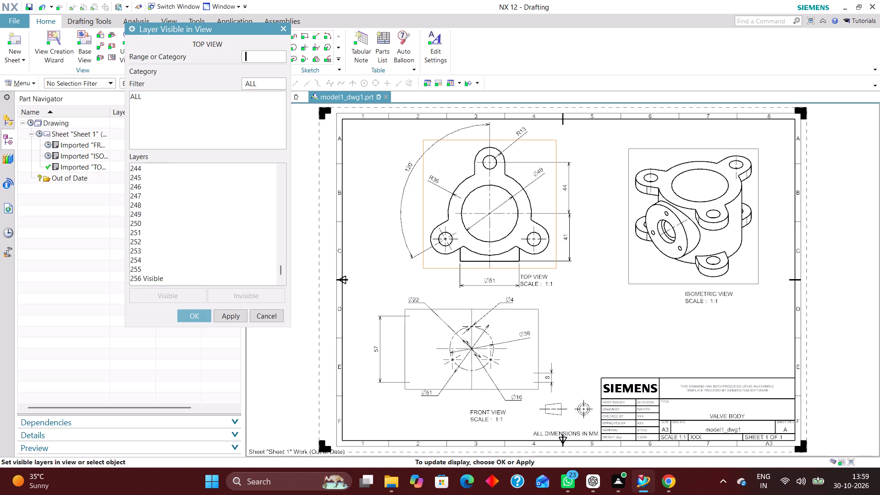
pyautogui.click(193, 313)
pyautogui.click(260, 169)
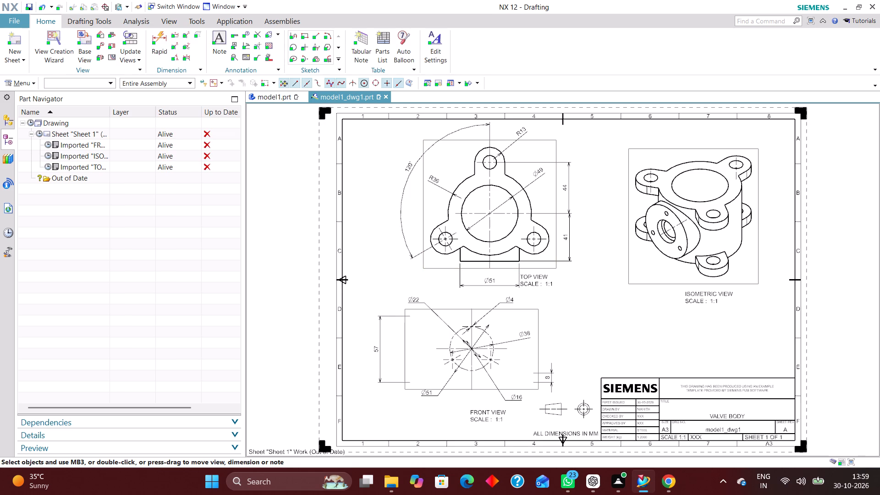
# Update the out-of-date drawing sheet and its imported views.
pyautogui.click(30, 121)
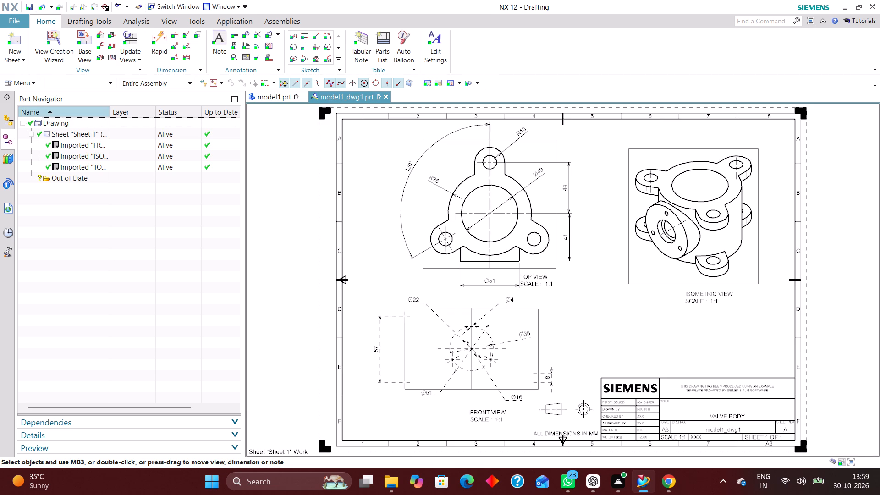
# Undo the drawing update and the recent layer visibility changes in the views.
pyautogui.doubleClick(44, 6)
pyautogui.scroll(-1, 492, 236)
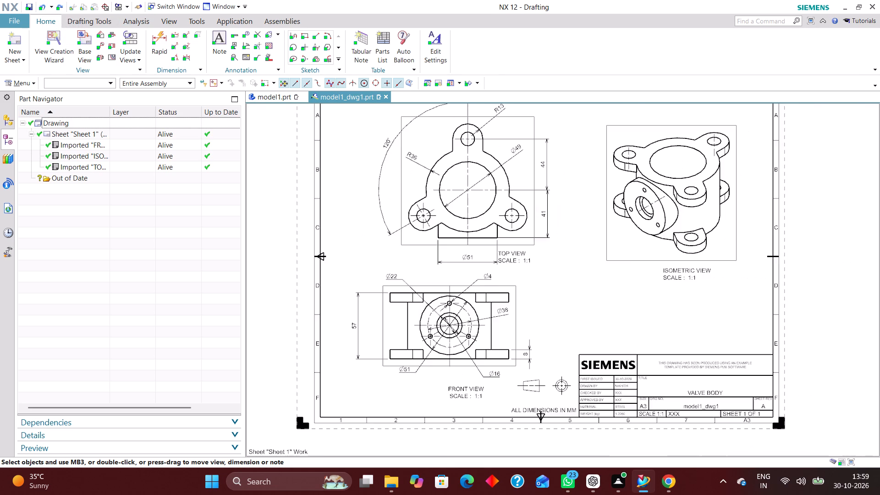
pyautogui.scroll(-1, 492, 236)
pyautogui.scroll(1, 482, 278)
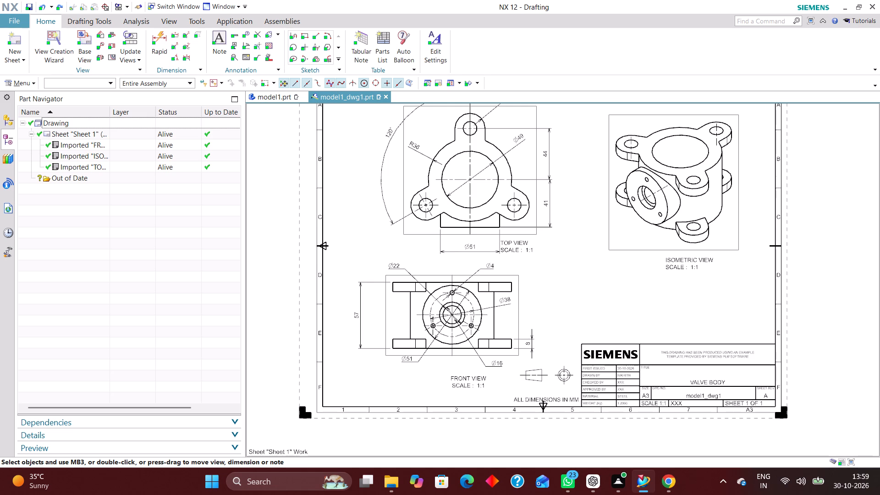
# Set the text justification of the FRONT VIEW scale label to Left.
pyautogui.doubleClick(474, 382)
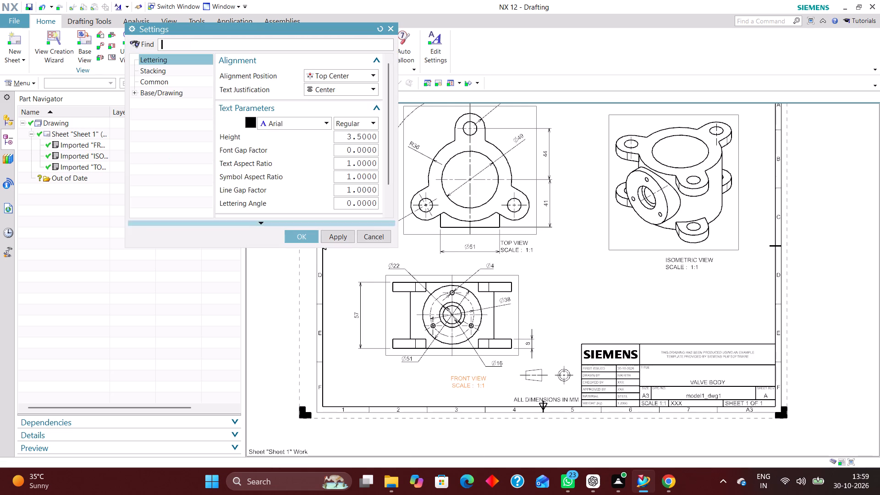
pyautogui.click(330, 87)
pyautogui.click(331, 101)
pyautogui.click(305, 238)
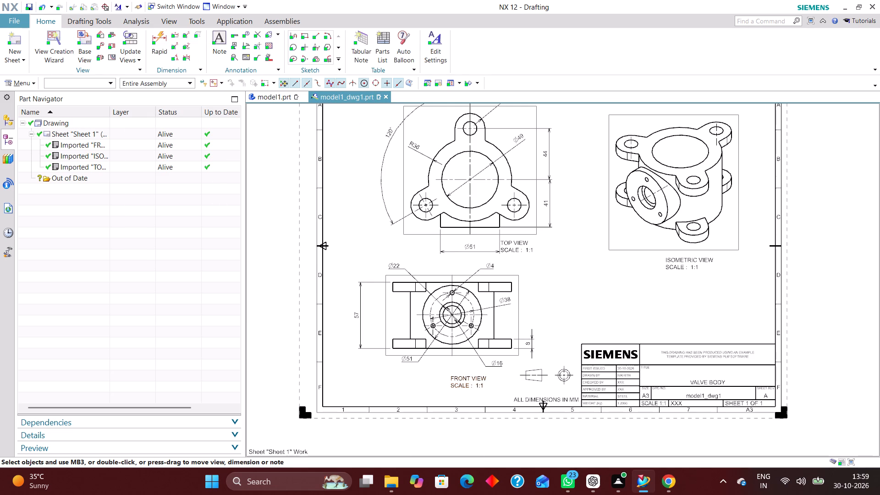
# Open the per-view layer visibility settings for the isometric view and make all layers in the ALL category invisible.
pyautogui.click(31, 82)
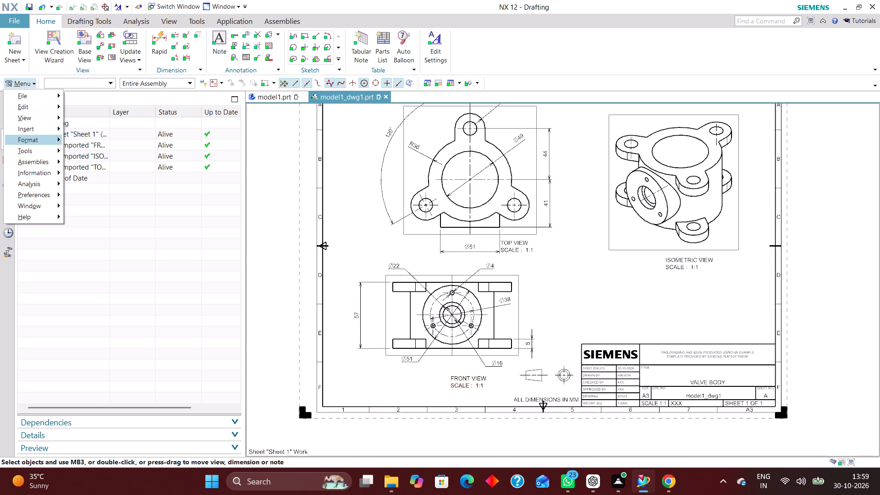
pyautogui.click(44, 140)
pyautogui.click(85, 149)
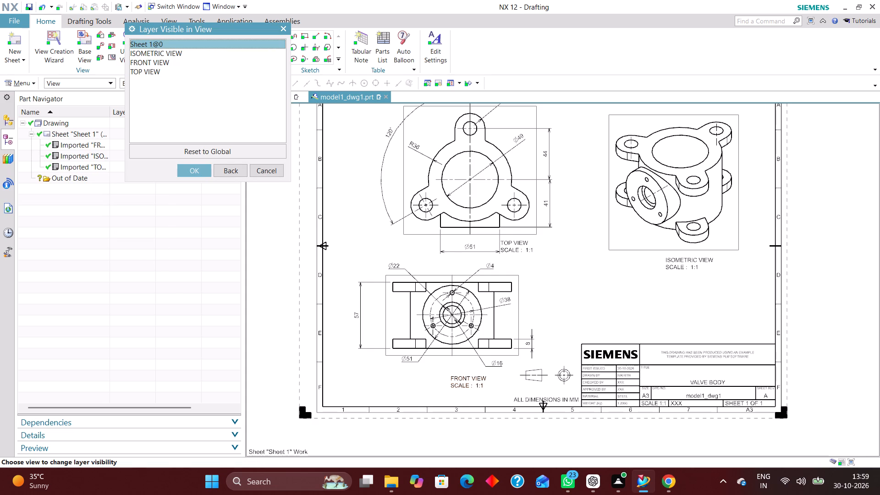
pyautogui.click(175, 52)
pyautogui.click(190, 172)
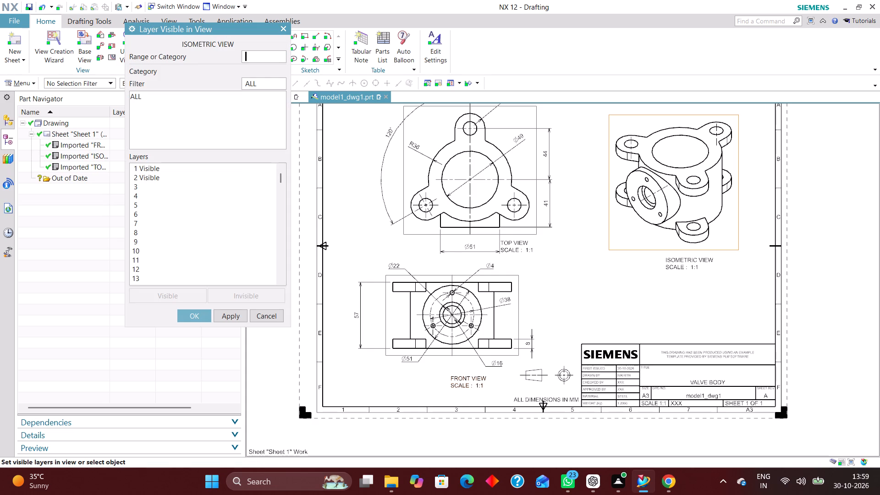
pyautogui.click(137, 99)
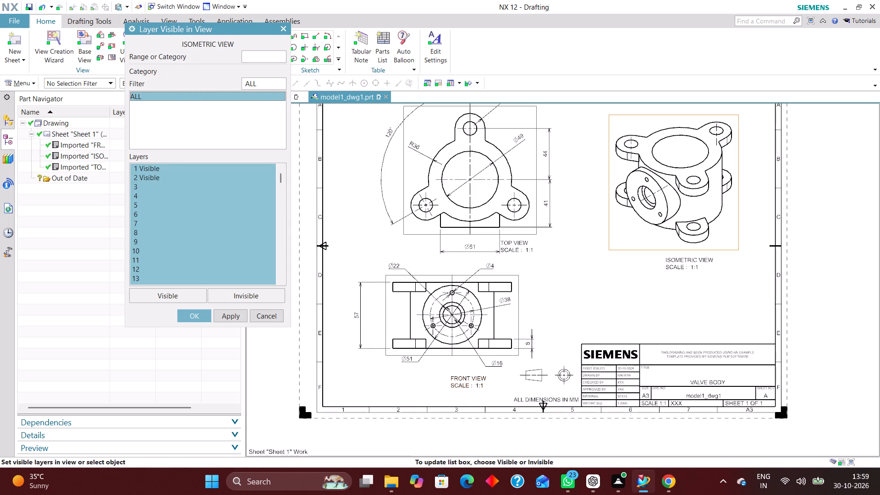
pyautogui.click(247, 296)
# Make layers 2, 223, 224, 225, 226 and 256 visible in the isometric view and accept the settings.
pyautogui.click(258, 55)
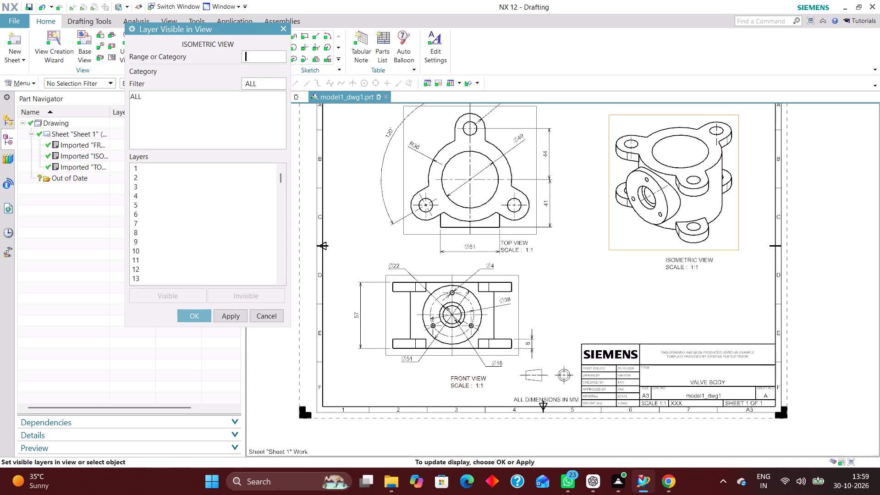
pyautogui.press('2')
pyautogui.press('Return')
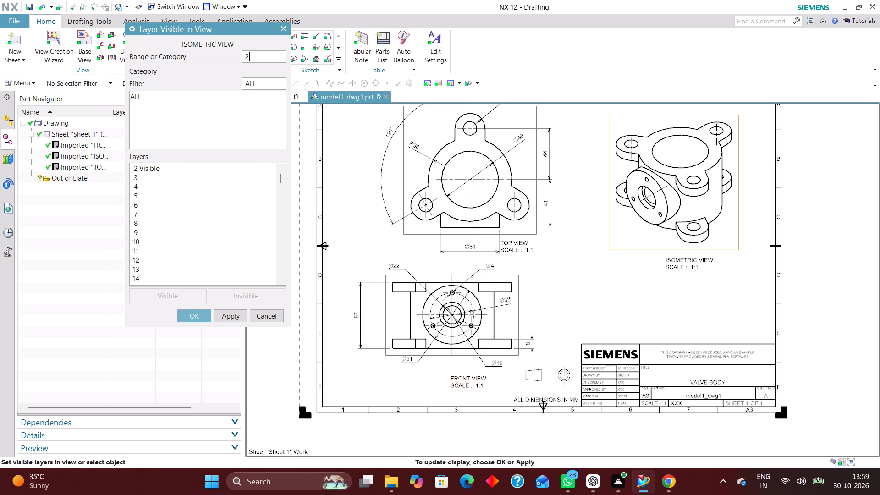
pyautogui.write('223')
pyautogui.press('Return')
pyautogui.write('224')
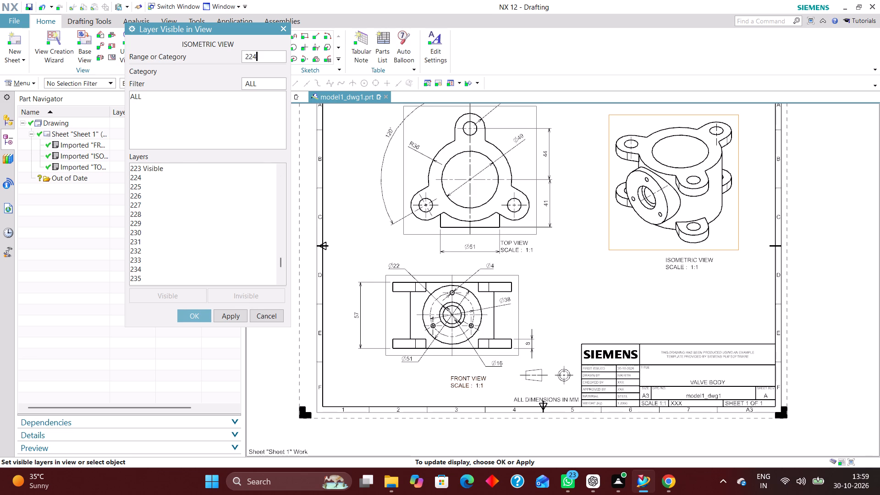
pyautogui.press('Return')
pyautogui.write('225')
pyautogui.press('Return')
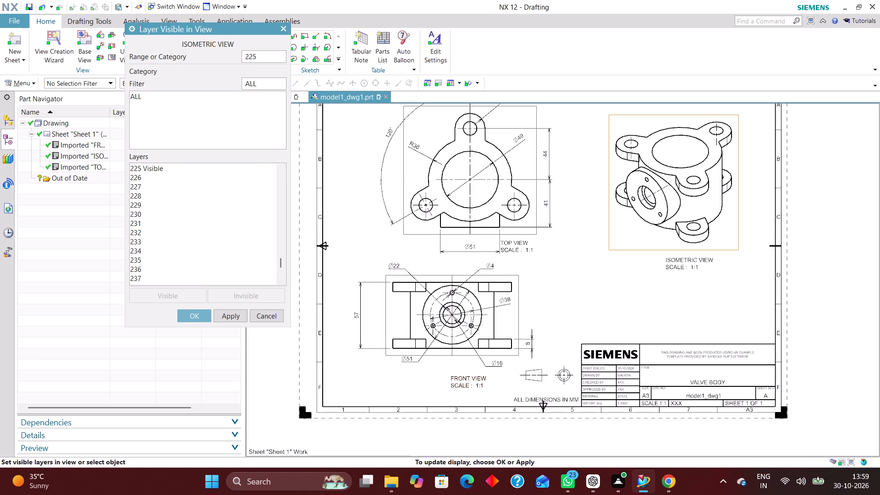
pyautogui.write('226')
pyautogui.press('Return')
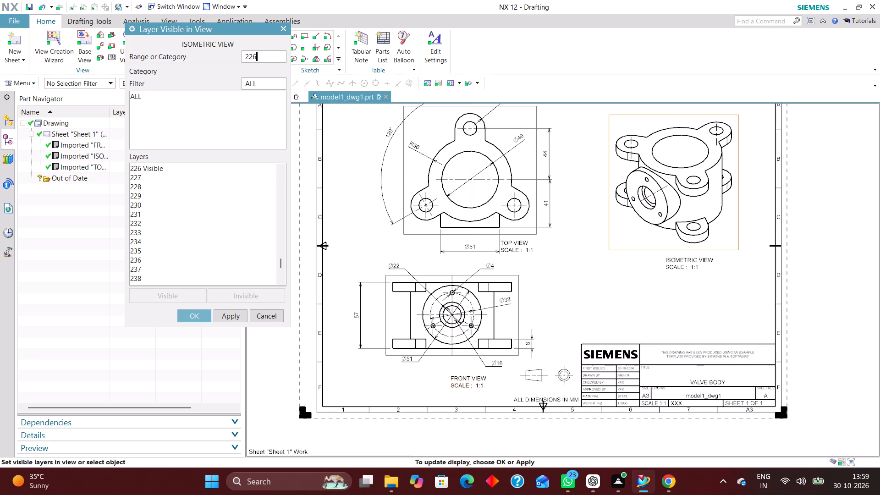
pyautogui.write('25')
pyautogui.press('6')
pyautogui.press('Return')
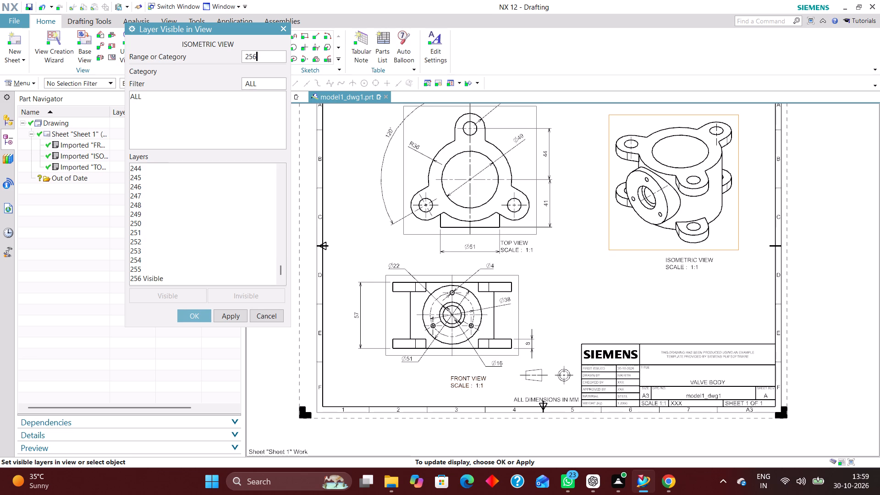
pyautogui.click(200, 312)
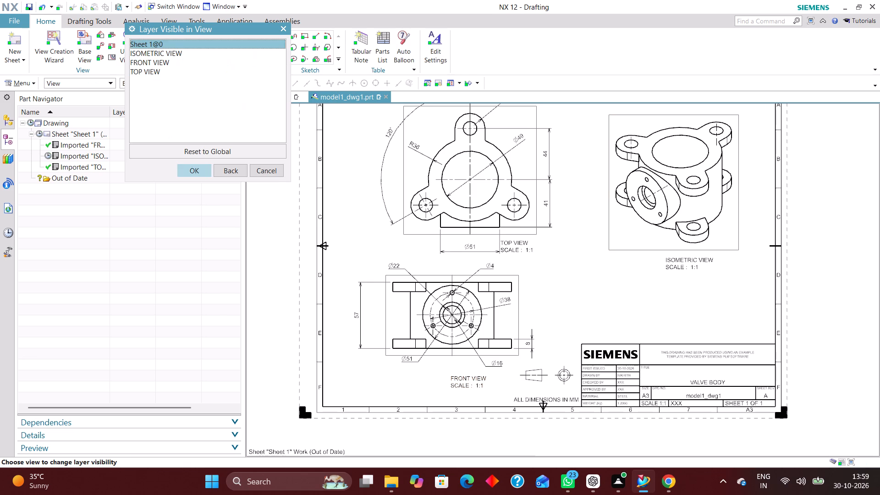
# For the front view, select the ALL category and make all layers invisible.
pyautogui.click(172, 62)
pyautogui.click(188, 170)
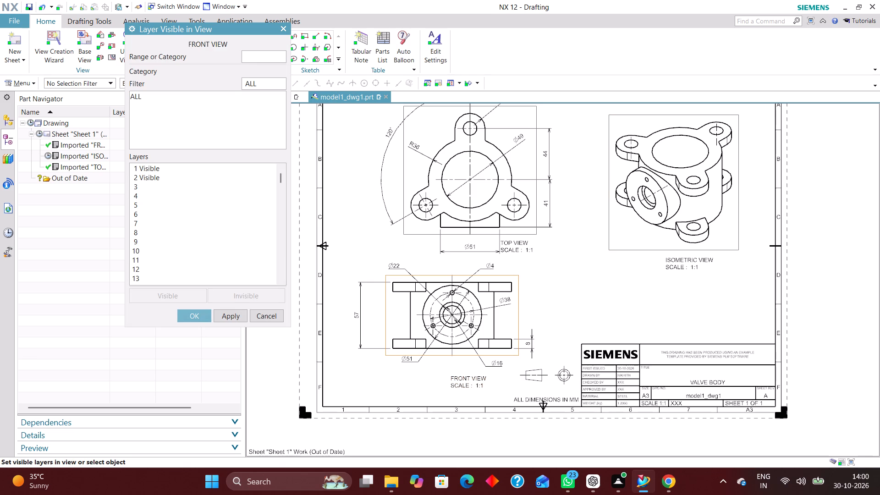
pyautogui.click(136, 93)
pyautogui.click(256, 294)
# Make layers 2, 223, 224, 225, 226 and 256 visible in the front view and accept the settings.
pyautogui.click(267, 55)
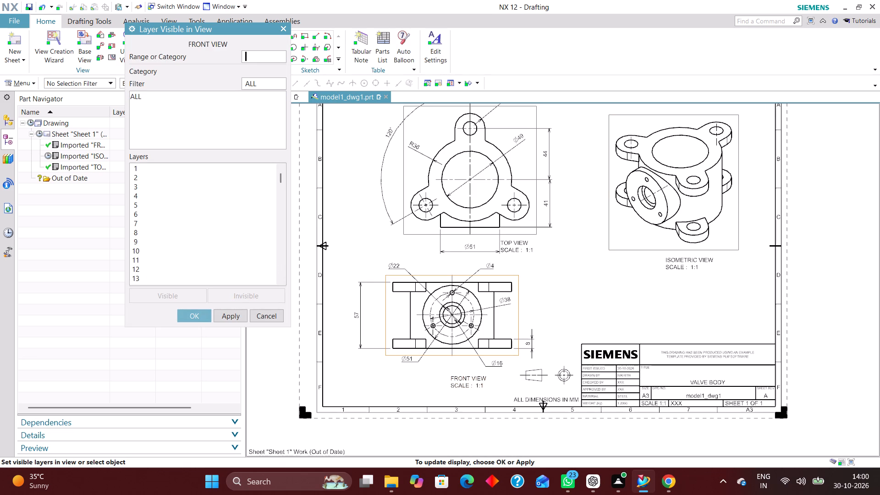
pyautogui.press('2')
pyautogui.press('Return')
pyautogui.write('223')
pyautogui.press('Return')
pyautogui.write('224')
pyautogui.press('Return')
pyautogui.write('225')
pyautogui.press('Return')
pyautogui.write('226')
pyautogui.press('Return')
pyautogui.write('256')
pyautogui.press('Return')
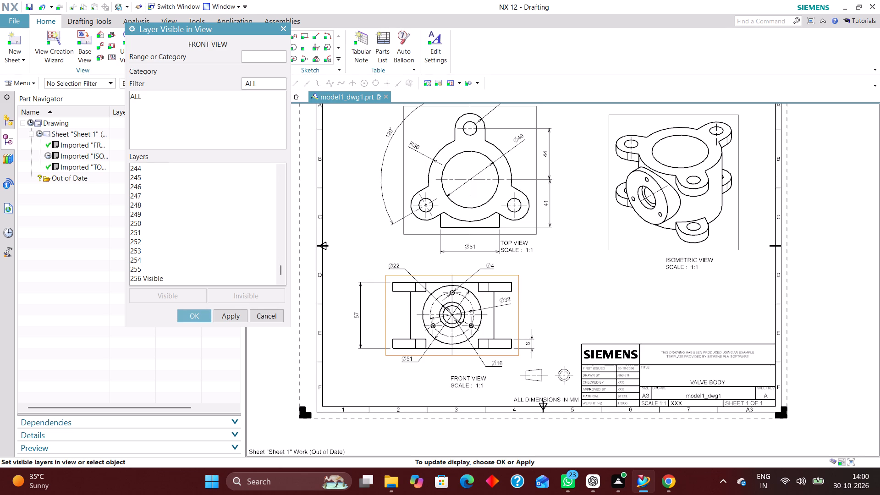
pyautogui.click(201, 317)
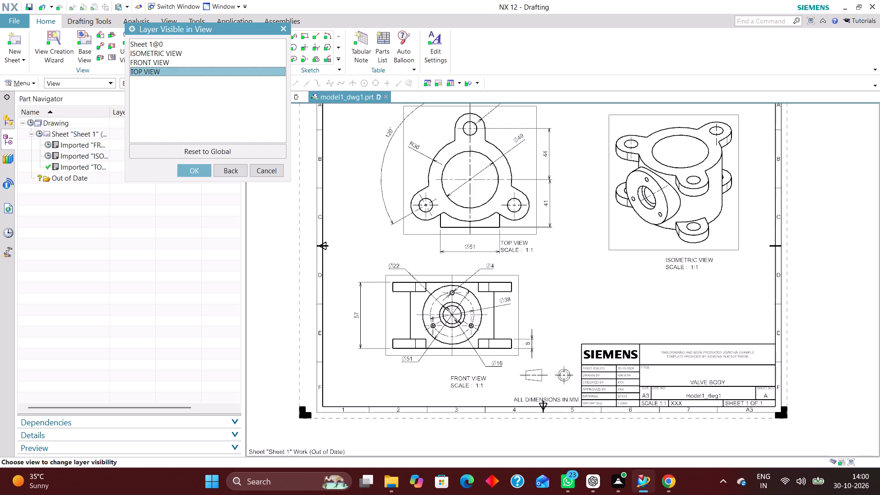
# For the top view, select the ALL category and make all layers invisible.
pyautogui.click(162, 68)
pyautogui.click(184, 171)
pyautogui.click(144, 98)
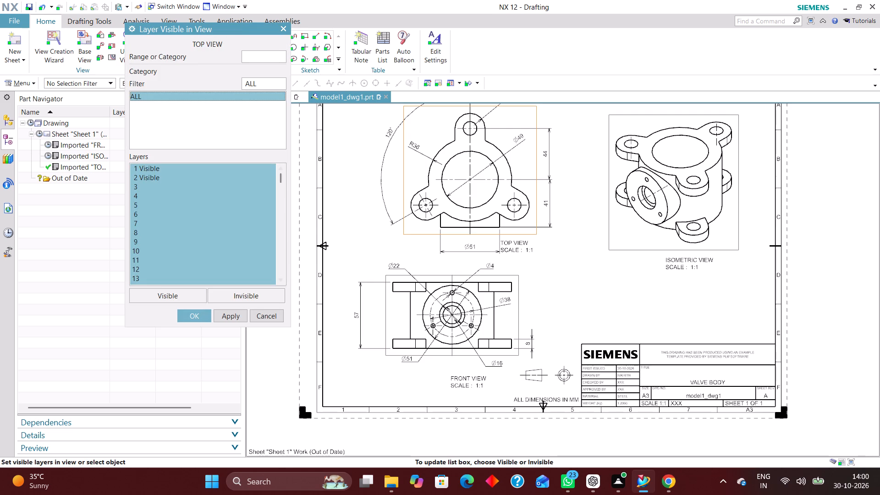
pyautogui.click(273, 297)
# Make layers 2, 223, 224, 225, 226 and 256 visible in the top view, accept and close the layer visibility settings.
pyautogui.click(267, 53)
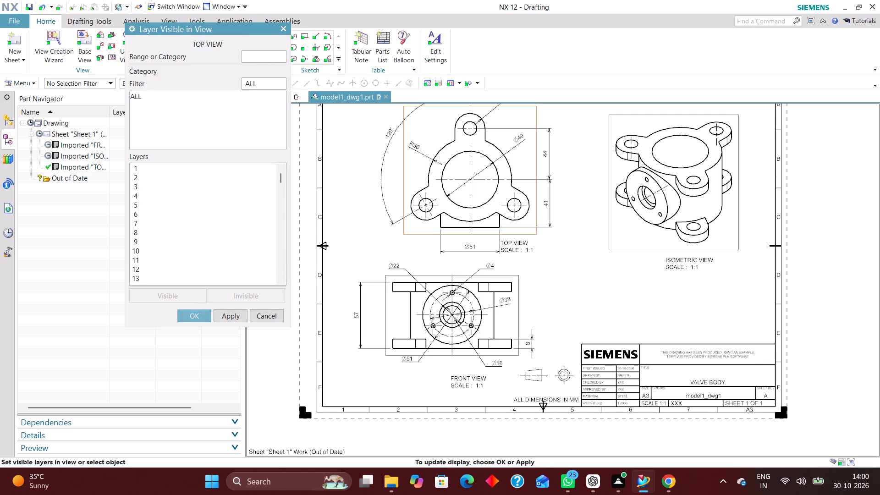
pyautogui.press('2')
pyautogui.press('Return')
pyautogui.write('223')
pyautogui.press('Return')
pyautogui.write('224')
pyautogui.press('Return')
pyautogui.write('225')
pyautogui.press('Return')
pyautogui.write('2226')
pyautogui.press('BackSpace')
pyautogui.press('BackSpace')
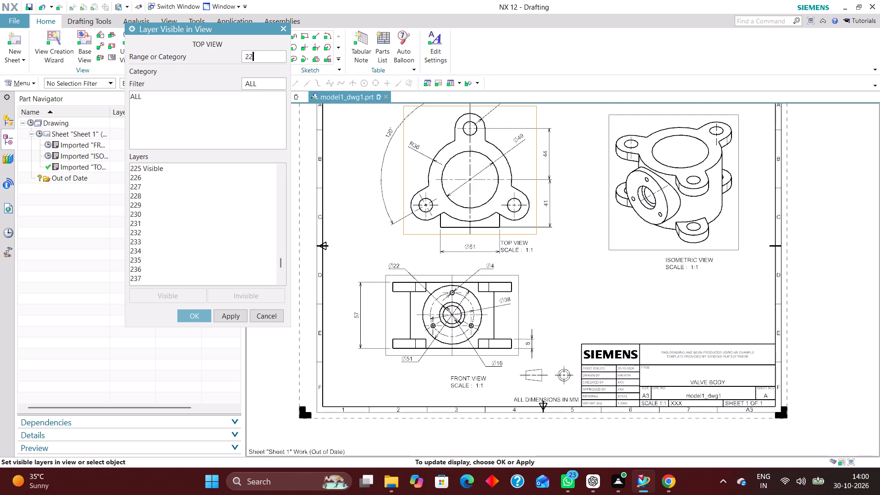
pyautogui.press('6')
pyautogui.press('Return')
pyautogui.write('256')
pyautogui.press('Return')
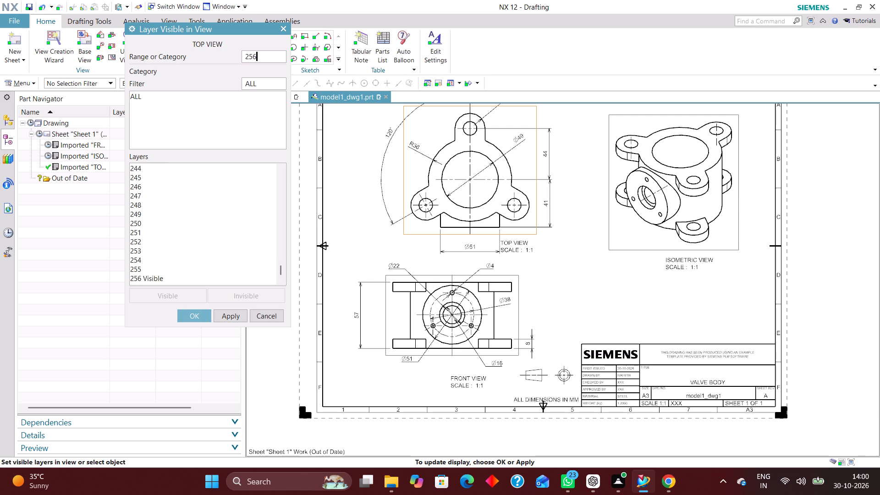
pyautogui.click(197, 316)
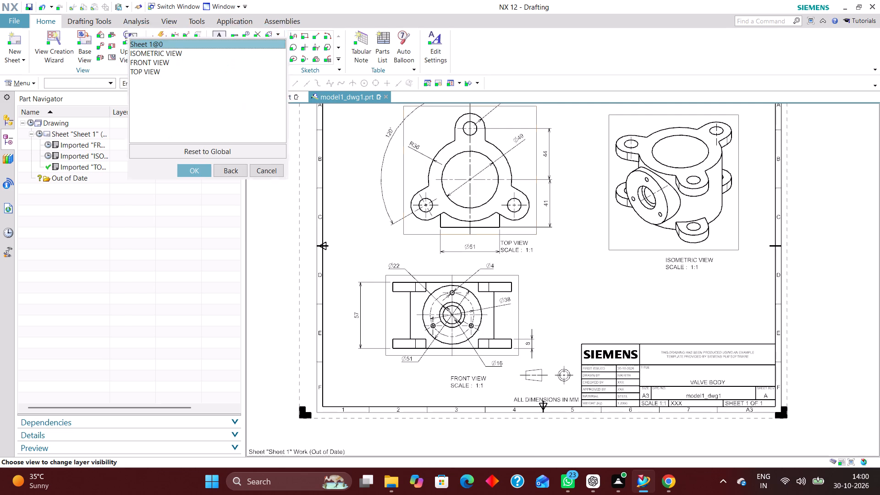
pyautogui.click(273, 173)
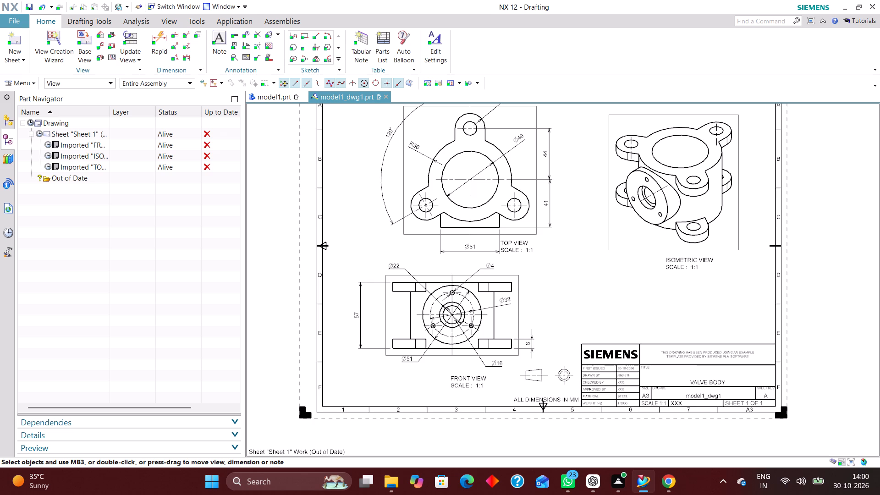
# Update the out-of-date drawing sheet so its front, isometric and top views use the new layer visibility.
pyautogui.click(30, 119)
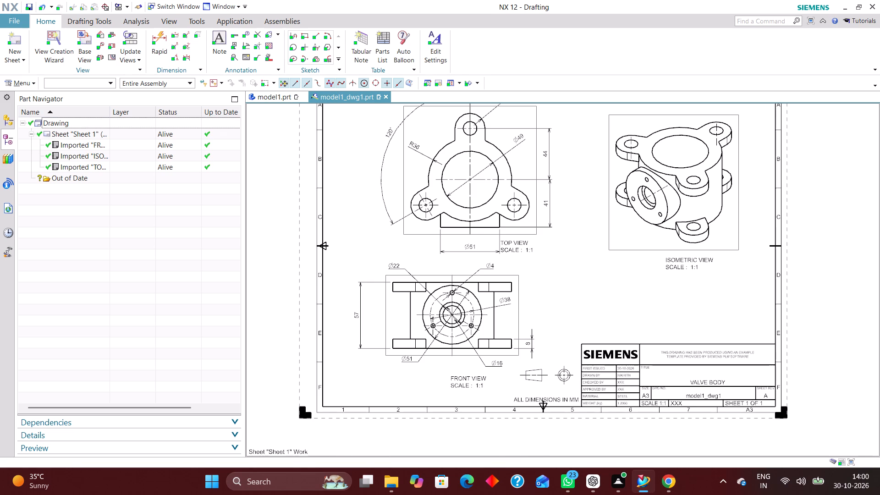
pyautogui.moveTo(581, 250); pyautogui.dragTo(555, 333, button='right')
pyautogui.moveTo(584, 223); pyautogui.dragTo(525, 346, button='right')
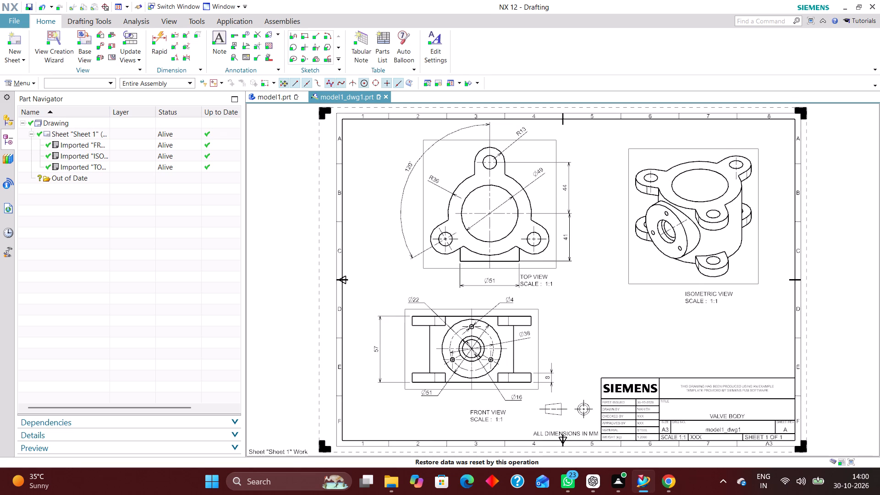
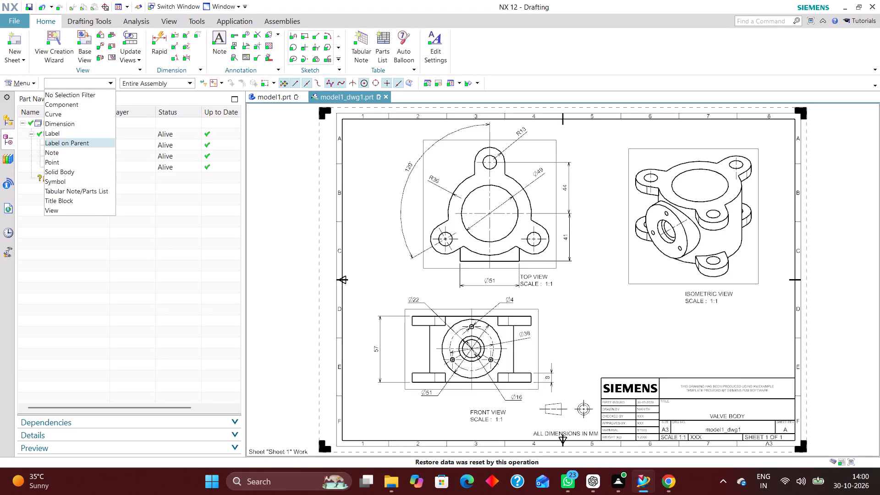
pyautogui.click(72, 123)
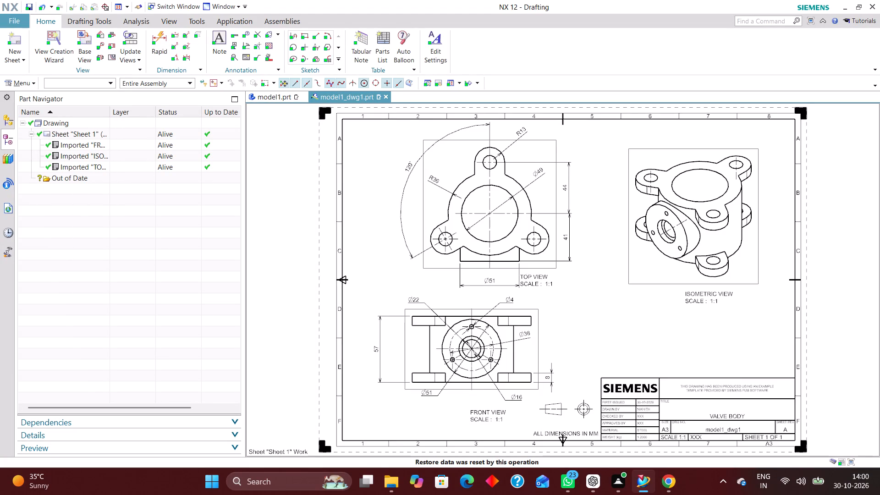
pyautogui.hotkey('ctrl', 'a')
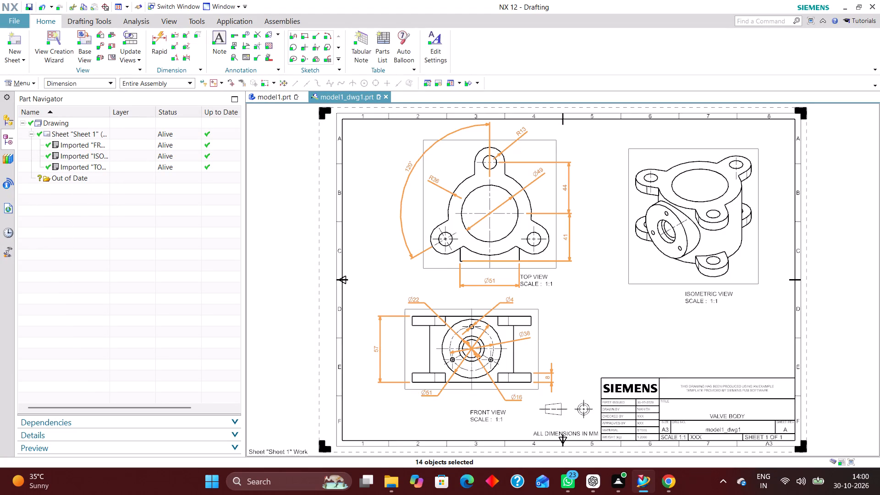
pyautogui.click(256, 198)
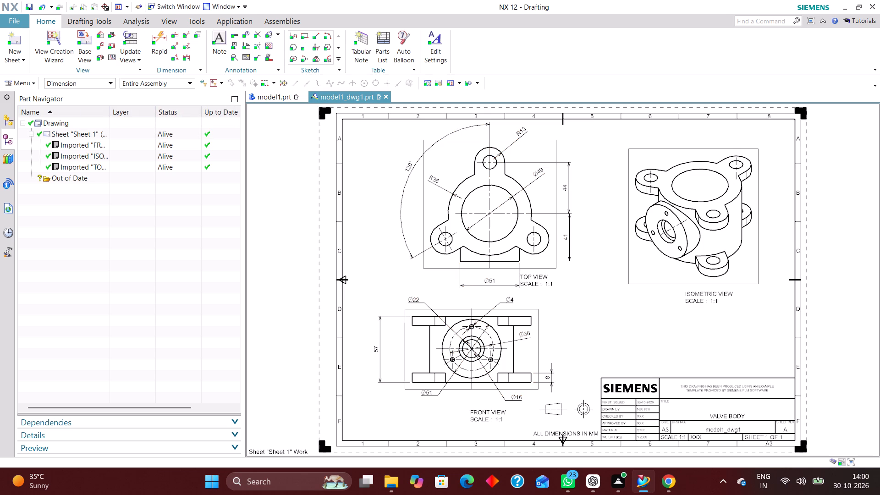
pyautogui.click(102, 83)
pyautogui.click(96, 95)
# Turn off the view border display in the Drafting Preferences view workflow settings and accept them.
pyautogui.click(30, 88)
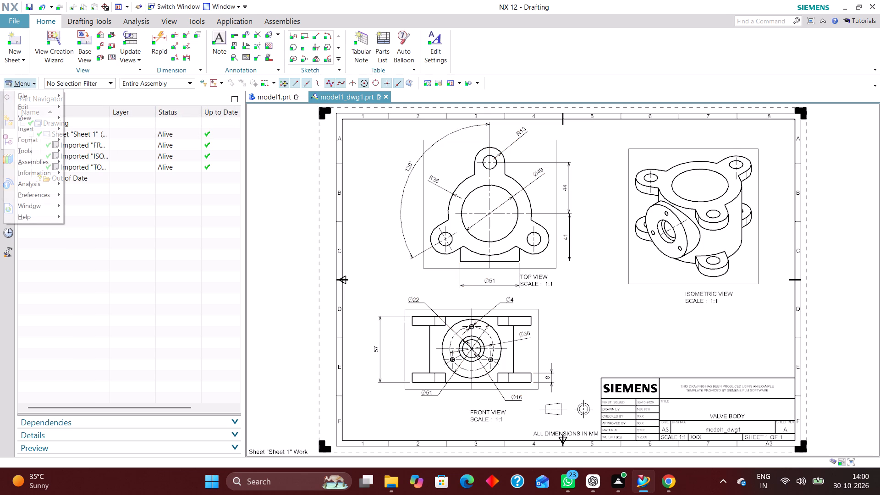
pyautogui.click(55, 192)
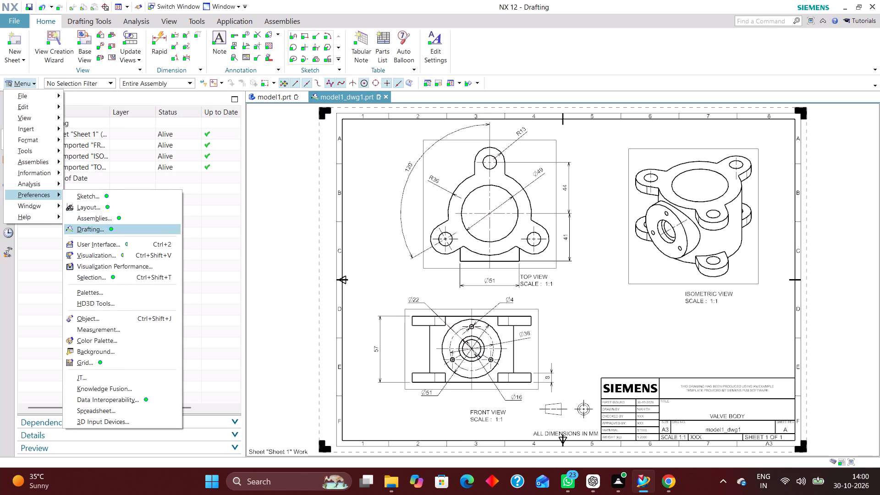
pyautogui.click(101, 228)
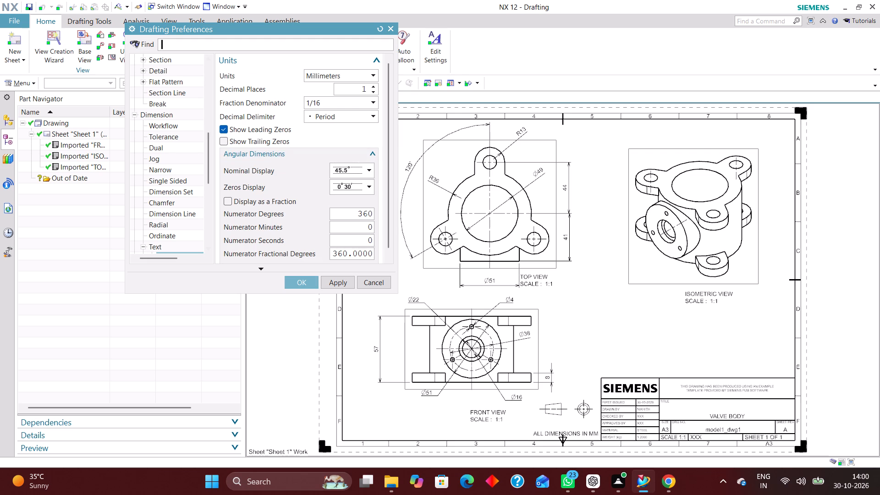
pyautogui.scroll(-4, 183, 160)
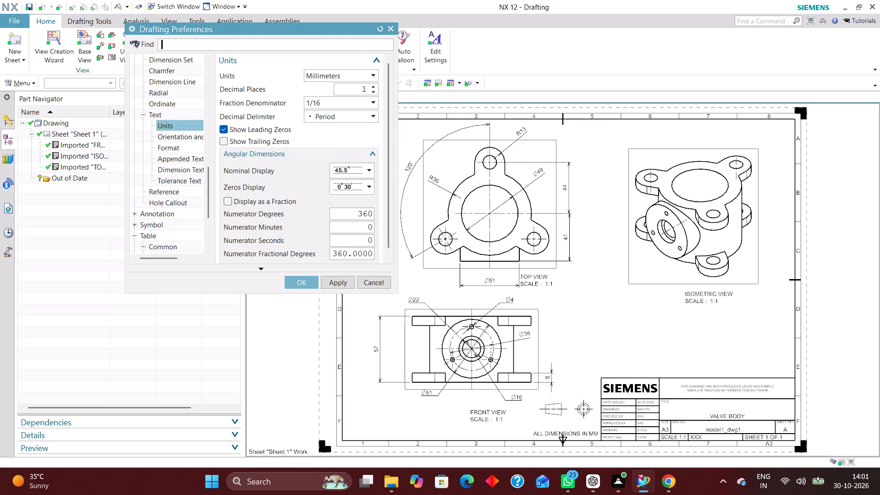
pyautogui.scroll(7, 170, 183)
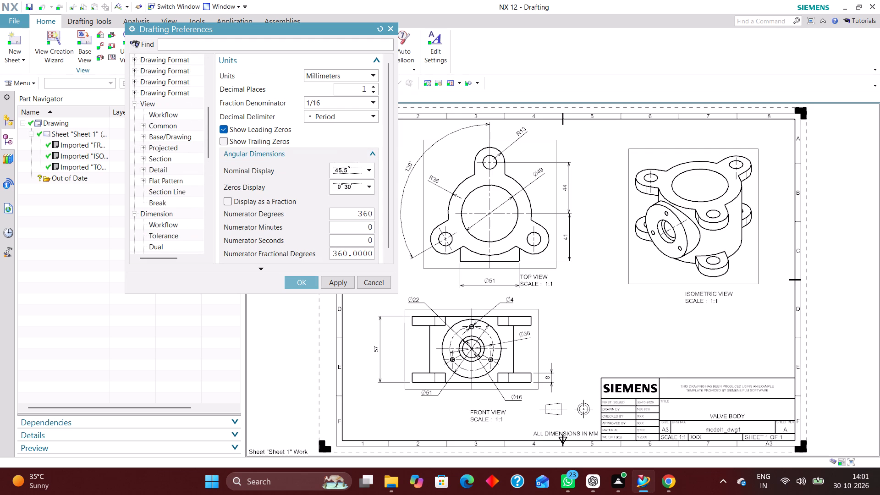
pyautogui.click(181, 113)
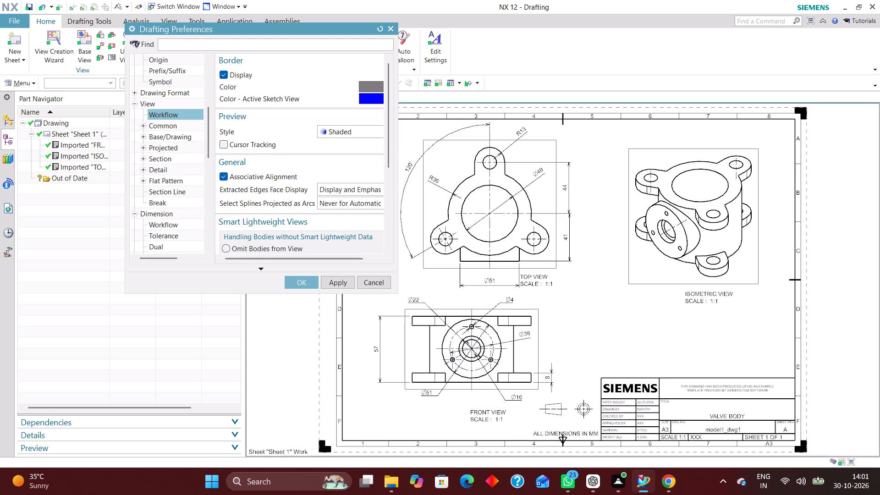
pyautogui.click(227, 71)
pyautogui.click(305, 284)
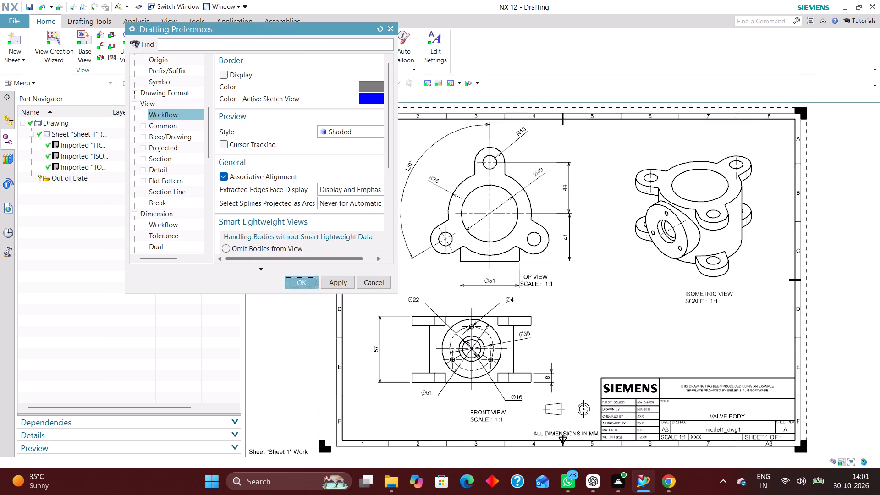
# Move the top view's Ø51 dimension up, closer to the lower edge of the valve body outline.
pyautogui.scroll(2, 516, 285)
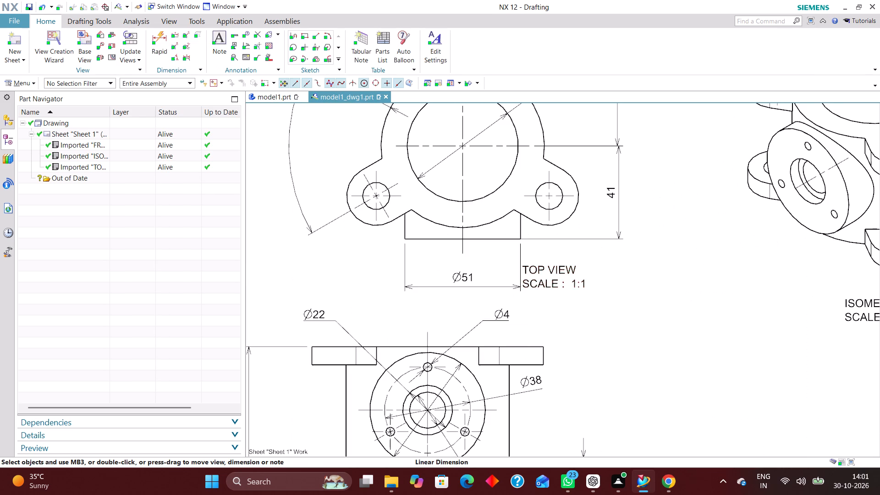
pyautogui.scroll(1, 522, 283)
pyautogui.moveTo(460, 277); pyautogui.dragTo(467, 252)
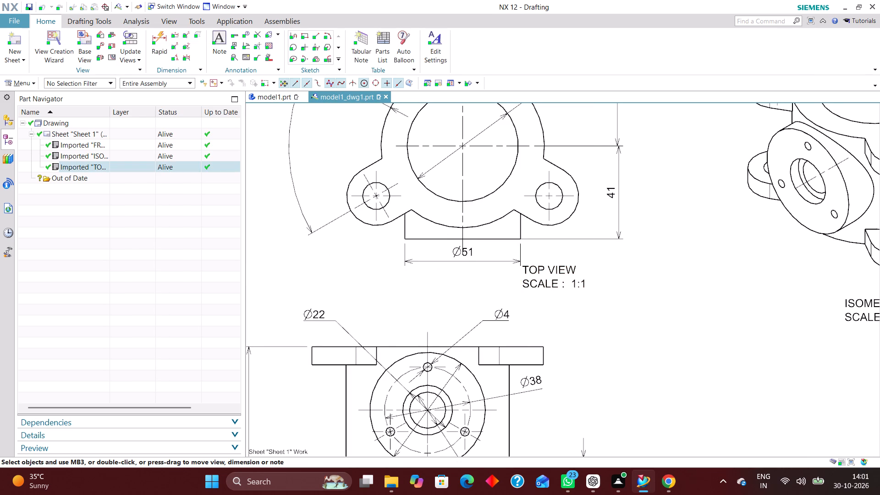
pyautogui.moveTo(470, 254); pyautogui.dragTo(468, 262)
pyautogui.scroll(-4, 566, 307)
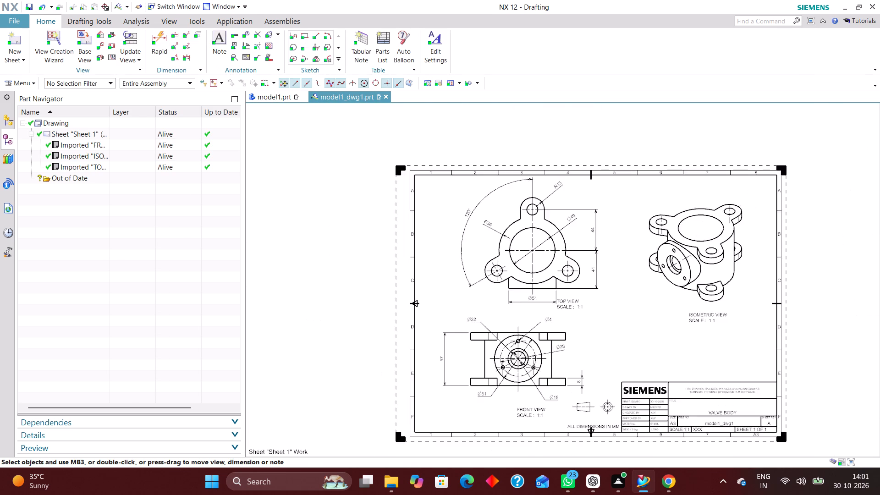
# Move the TOP VIEW scale label up beside the top lug, just below the R13 dimension.
pyautogui.scroll(3, 594, 296)
pyautogui.moveTo(535, 315); pyautogui.dragTo(524, 110)
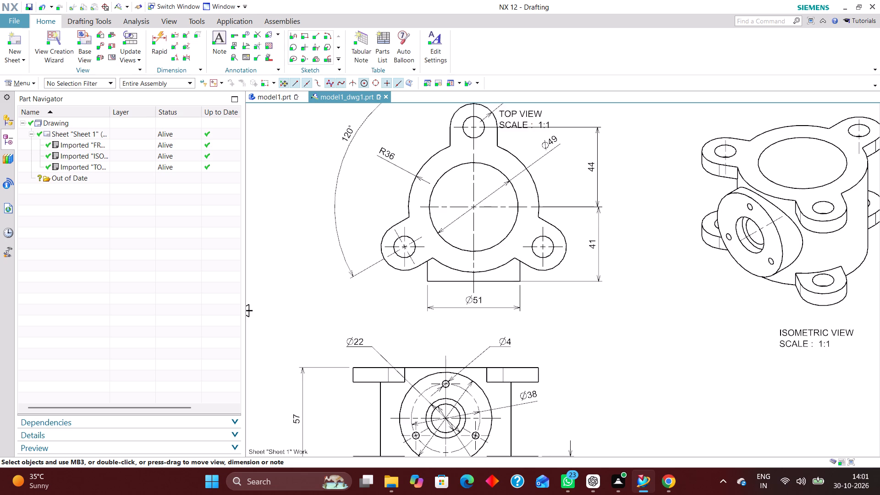
pyautogui.scroll(-3, 541, 343)
pyautogui.scroll(3, 539, 246)
pyautogui.moveTo(531, 213); pyautogui.dragTo(553, 197)
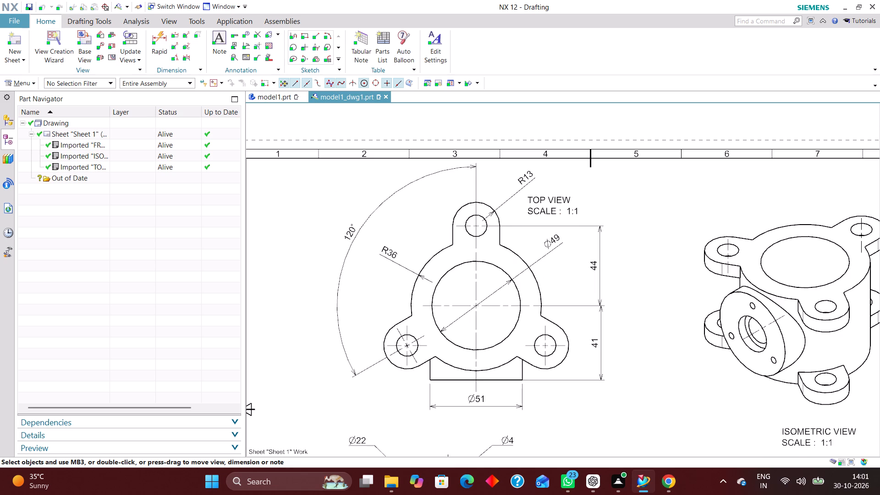
# Move the FRONT VIEW scale label slightly left and up so it sits centred beneath the front view.
pyautogui.scroll(-2, 523, 191)
pyautogui.scroll(-2, 575, 337)
pyautogui.scroll(1, 553, 397)
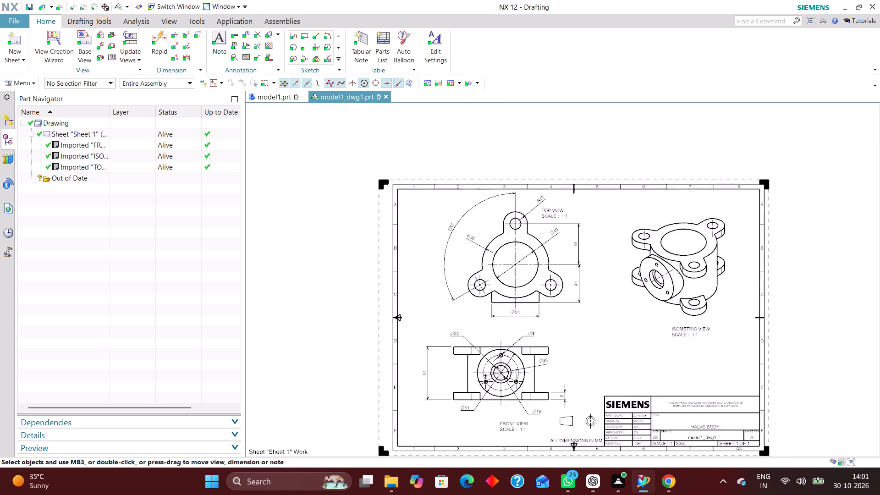
pyautogui.scroll(2, 551, 399)
pyautogui.moveTo(493, 442); pyautogui.dragTo(475, 430)
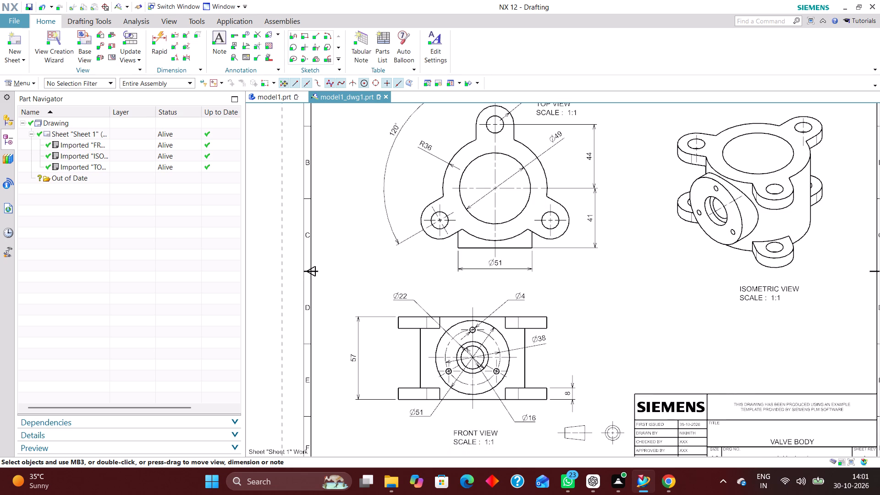
pyautogui.moveTo(663, 275); pyautogui.dragTo(618, 311, button='right')
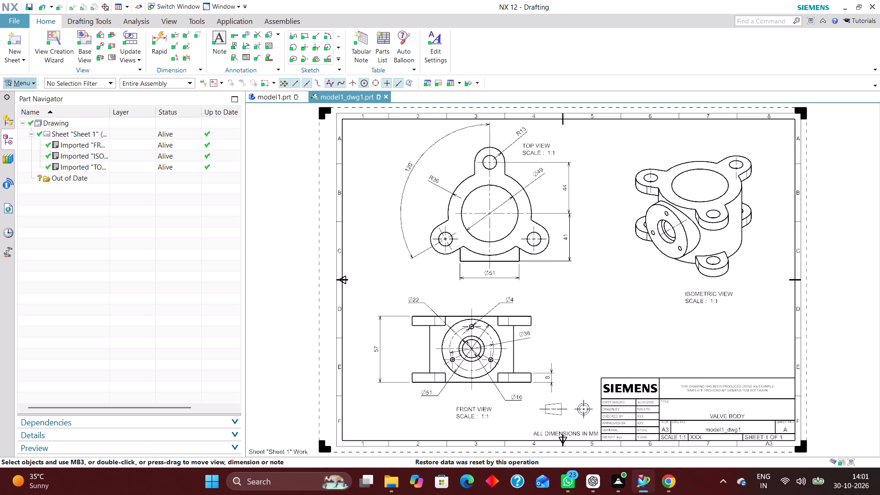
# Select all dimensions on the sheet with the Dimension filter and assign them to layer 223.
pyautogui.click(78, 91)
pyautogui.click(82, 87)
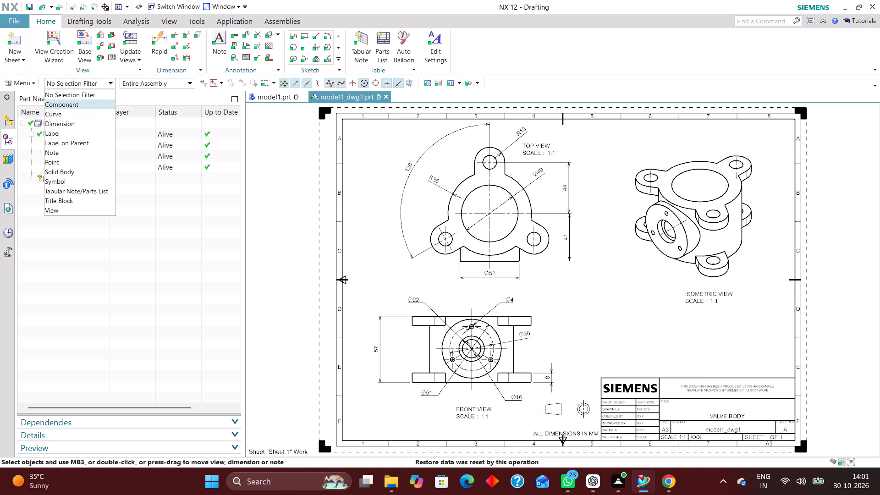
pyautogui.click(76, 123)
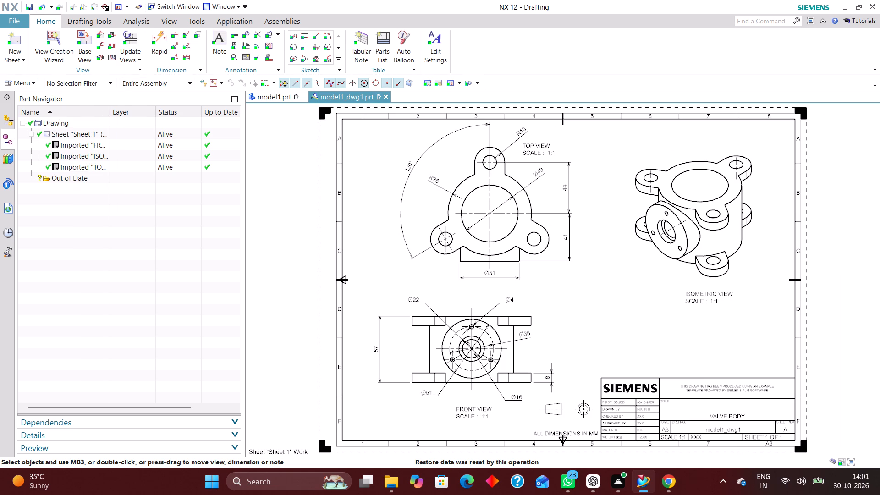
pyautogui.hotkey('ctrl', 'a')
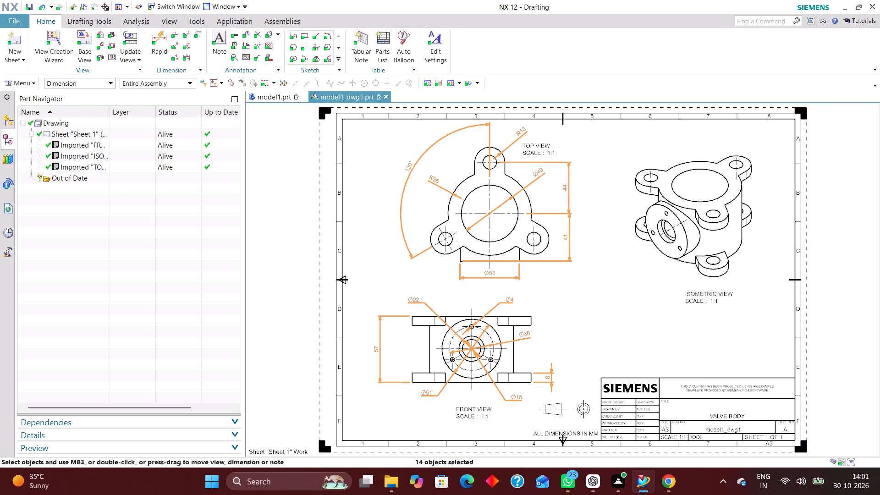
pyautogui.hotkey('ctrl', 'j')
pyautogui.write('223')
pyautogui.press('Return')
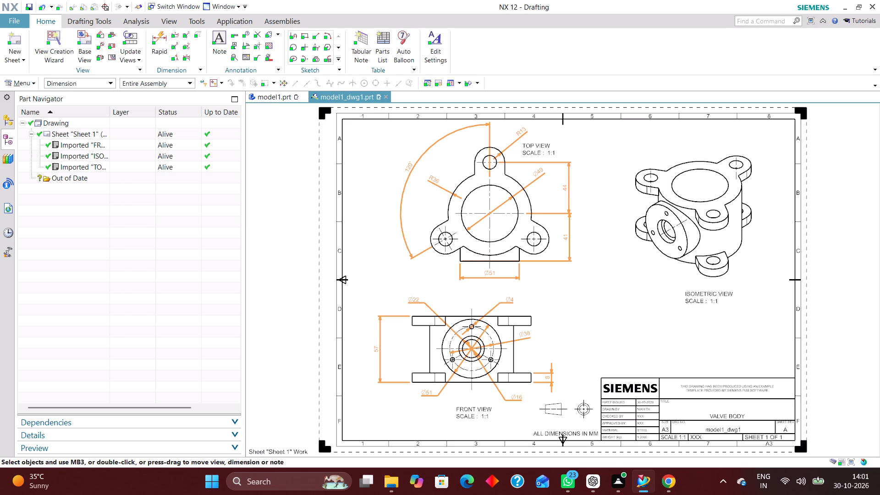
# Select all notes on the sheet with the Note filter and assign them to layer 224.
pyautogui.click(82, 80)
pyautogui.click(74, 153)
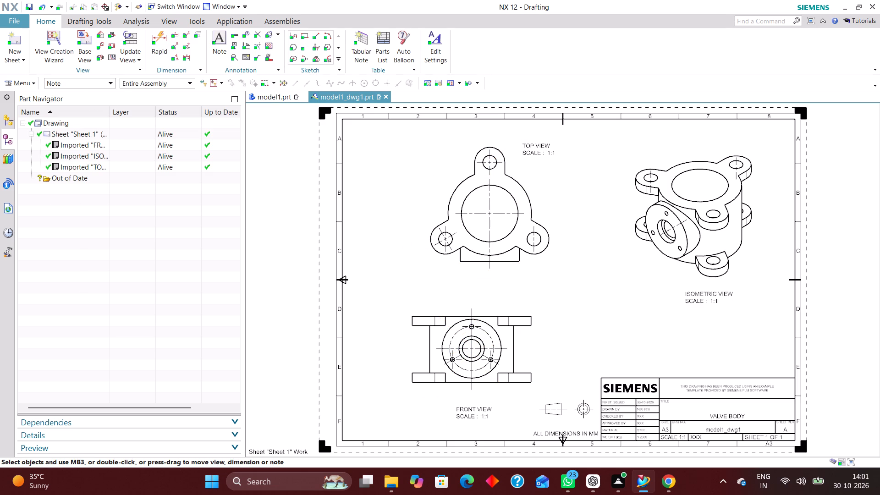
pyautogui.hotkey('ctrl', 'a')
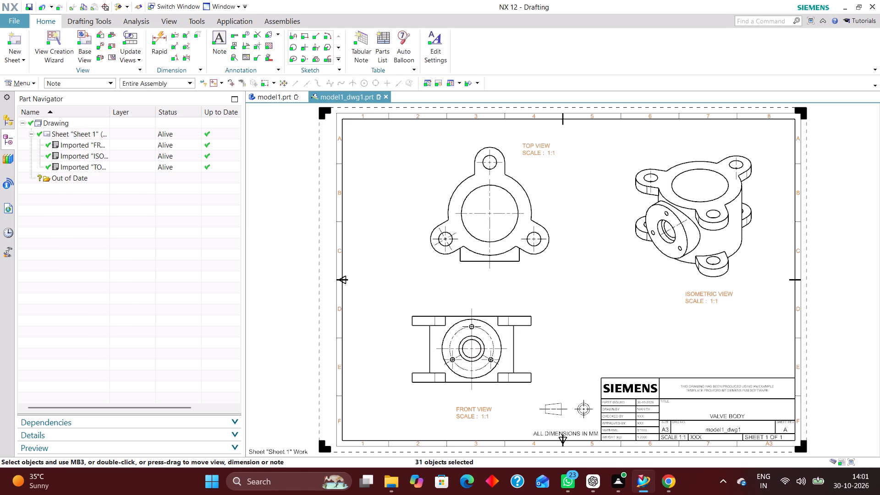
pyautogui.hotkey('ctrl', 'j')
pyautogui.write('22')
pyautogui.press('4')
pyautogui.press('Return')
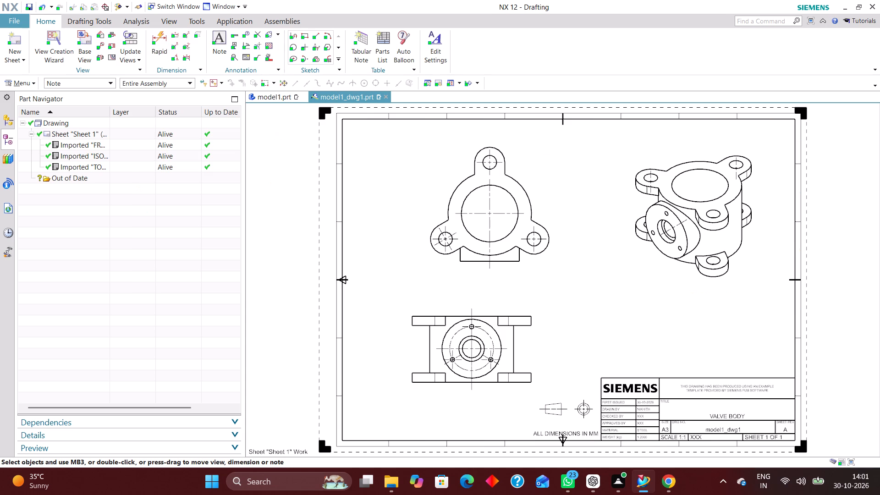
# Select all symbols on the sheet, including the centrelines, with the Symbol filter and assign them to layer 225.
pyautogui.click(87, 81)
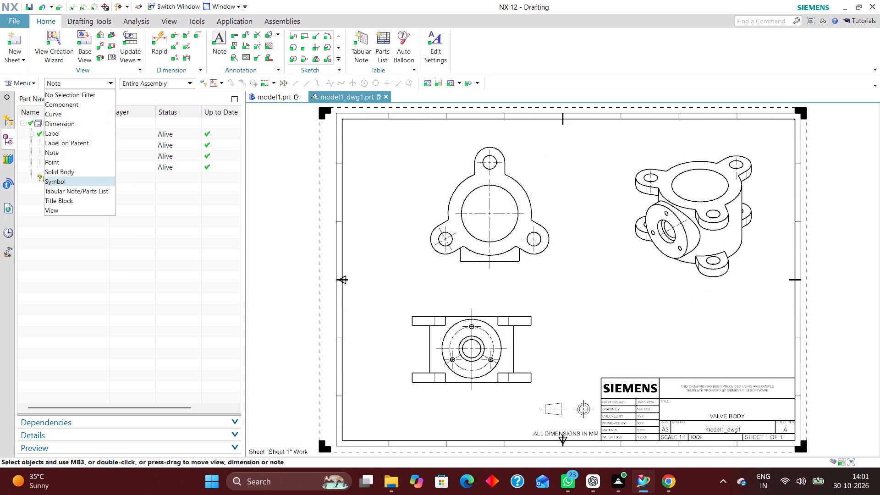
pyautogui.click(89, 181)
pyautogui.hotkey('ctrl', 'a')
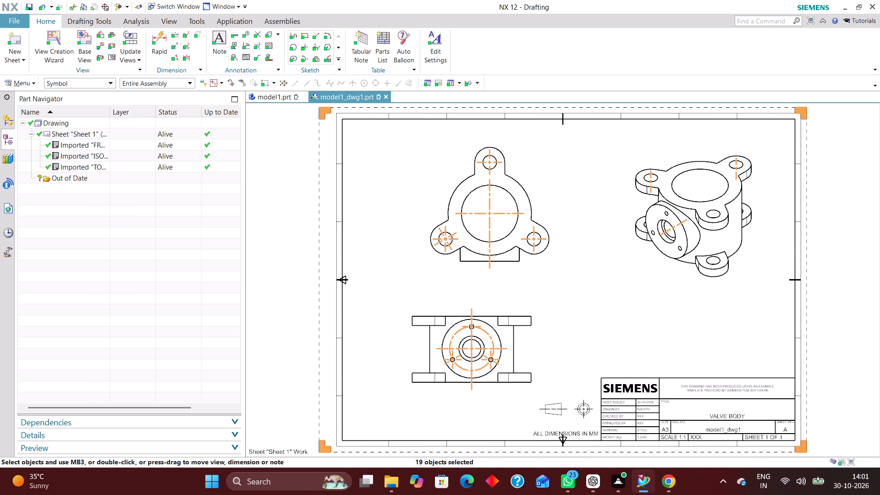
pyautogui.hotkey('ctrl', 'j')
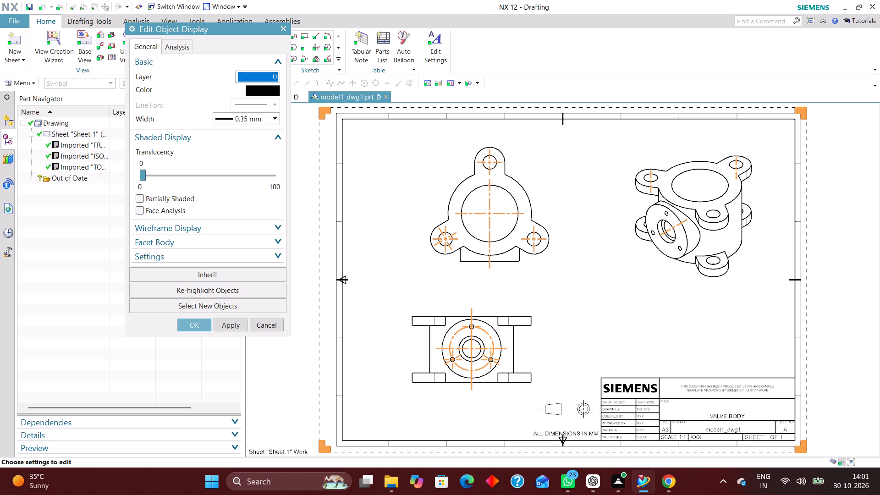
pyautogui.write('22')
pyautogui.press('5')
pyautogui.press('Return')
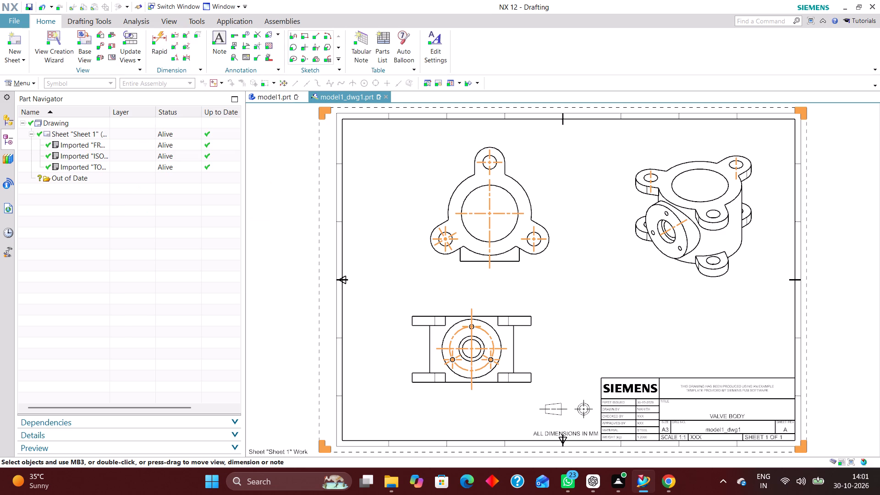
# Select the title block with the Title Block filter and accept its object display with layer 256 and 0.70 mm width.
pyautogui.click(86, 86)
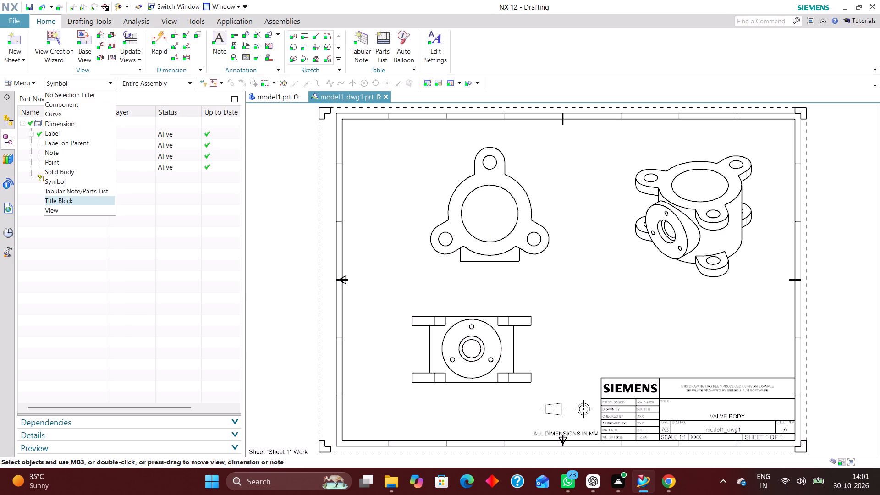
pyautogui.click(95, 201)
pyautogui.hotkey('ctrl', 'a')
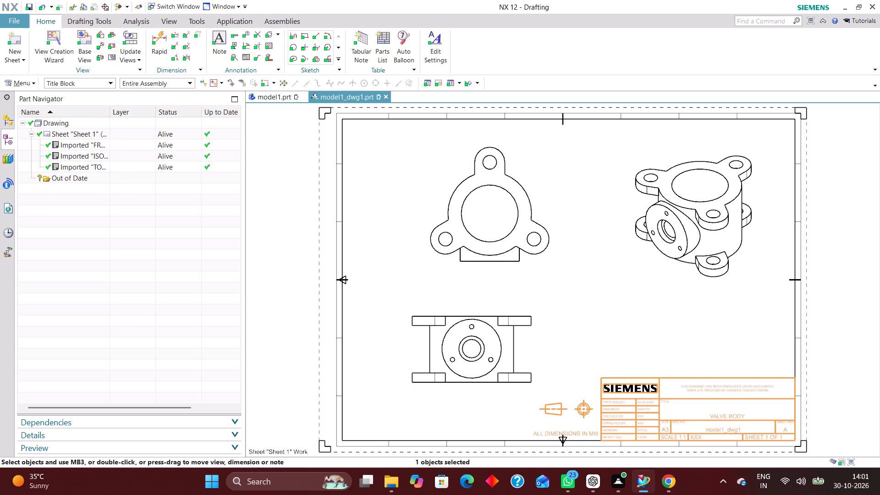
pyautogui.hotkey('ctrl', 'j')
pyautogui.keyDown('ctrl'); pyautogui.click(372, 211); pyautogui.keyUp('ctrl')
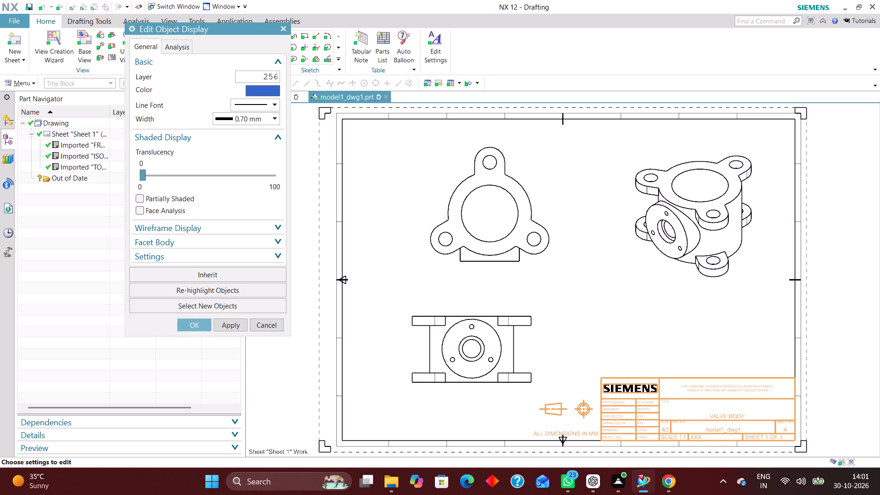
pyautogui.click(196, 326)
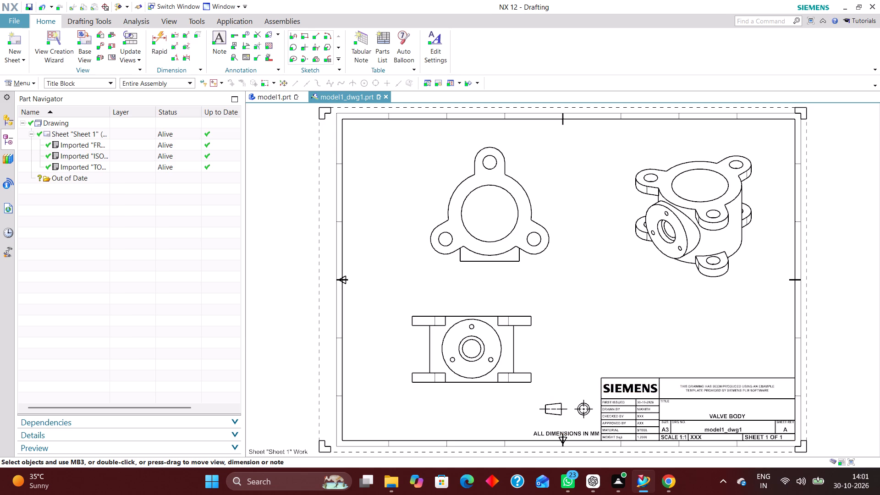
# Set every layer in the ALL category to Visible Only and close the layer settings.
pyautogui.hotkey('ctrl', 'l')
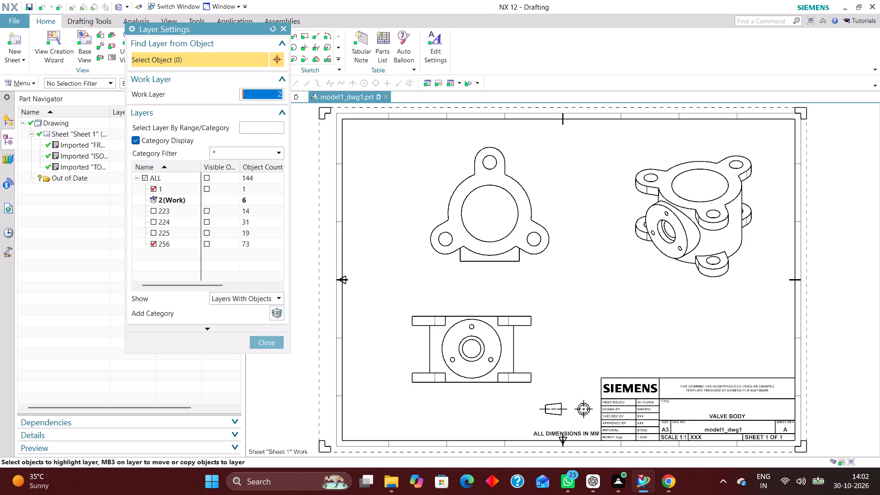
pyautogui.click(146, 176)
pyautogui.click(204, 176)
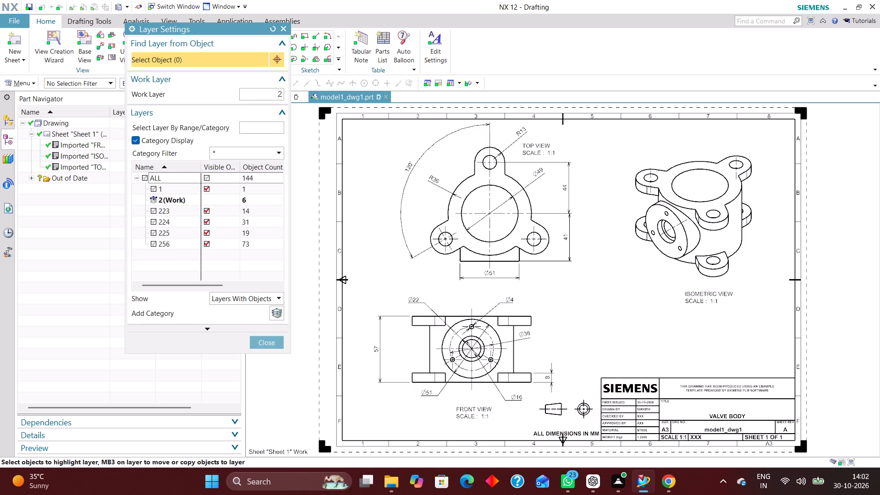
pyautogui.click(265, 337)
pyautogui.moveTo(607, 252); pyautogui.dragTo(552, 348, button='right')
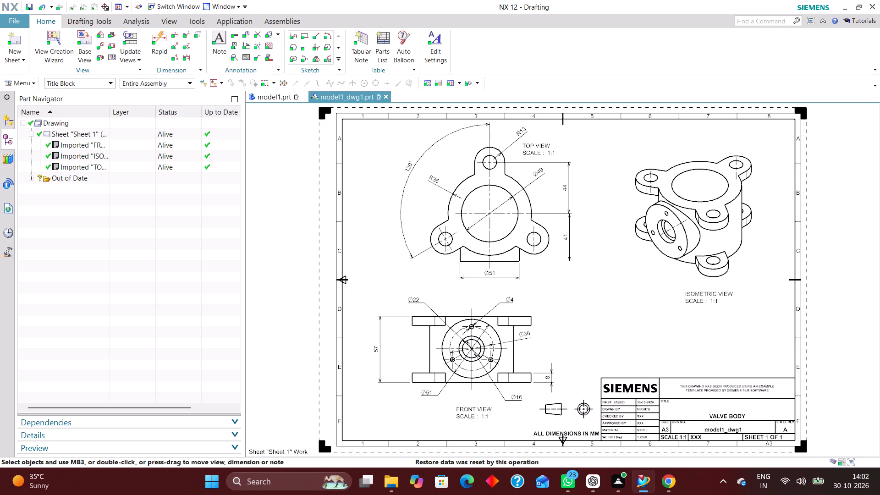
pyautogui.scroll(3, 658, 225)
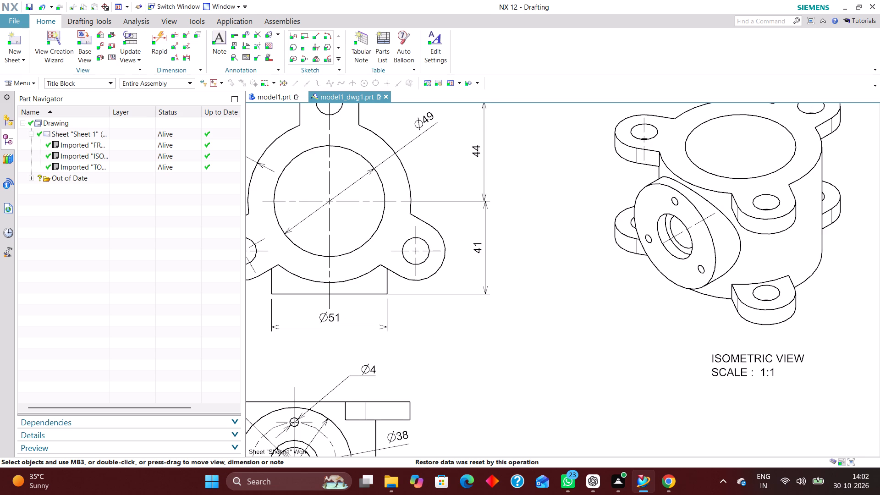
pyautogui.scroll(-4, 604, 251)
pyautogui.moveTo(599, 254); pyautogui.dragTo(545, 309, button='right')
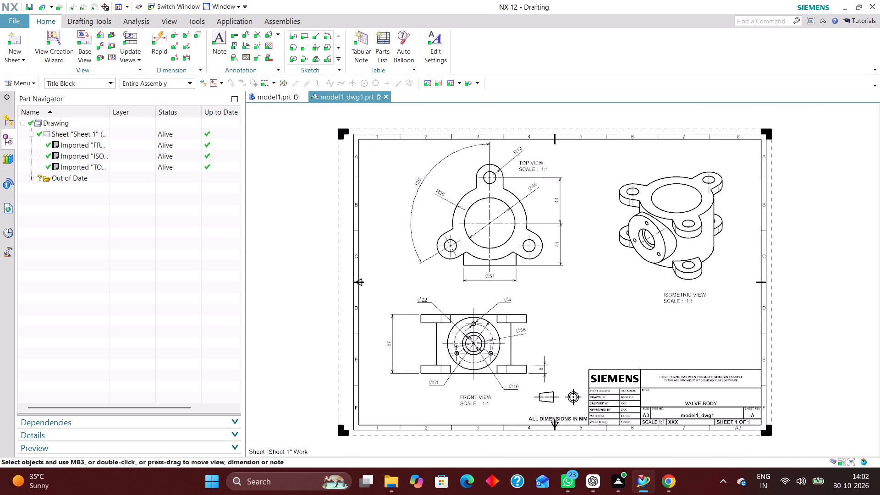